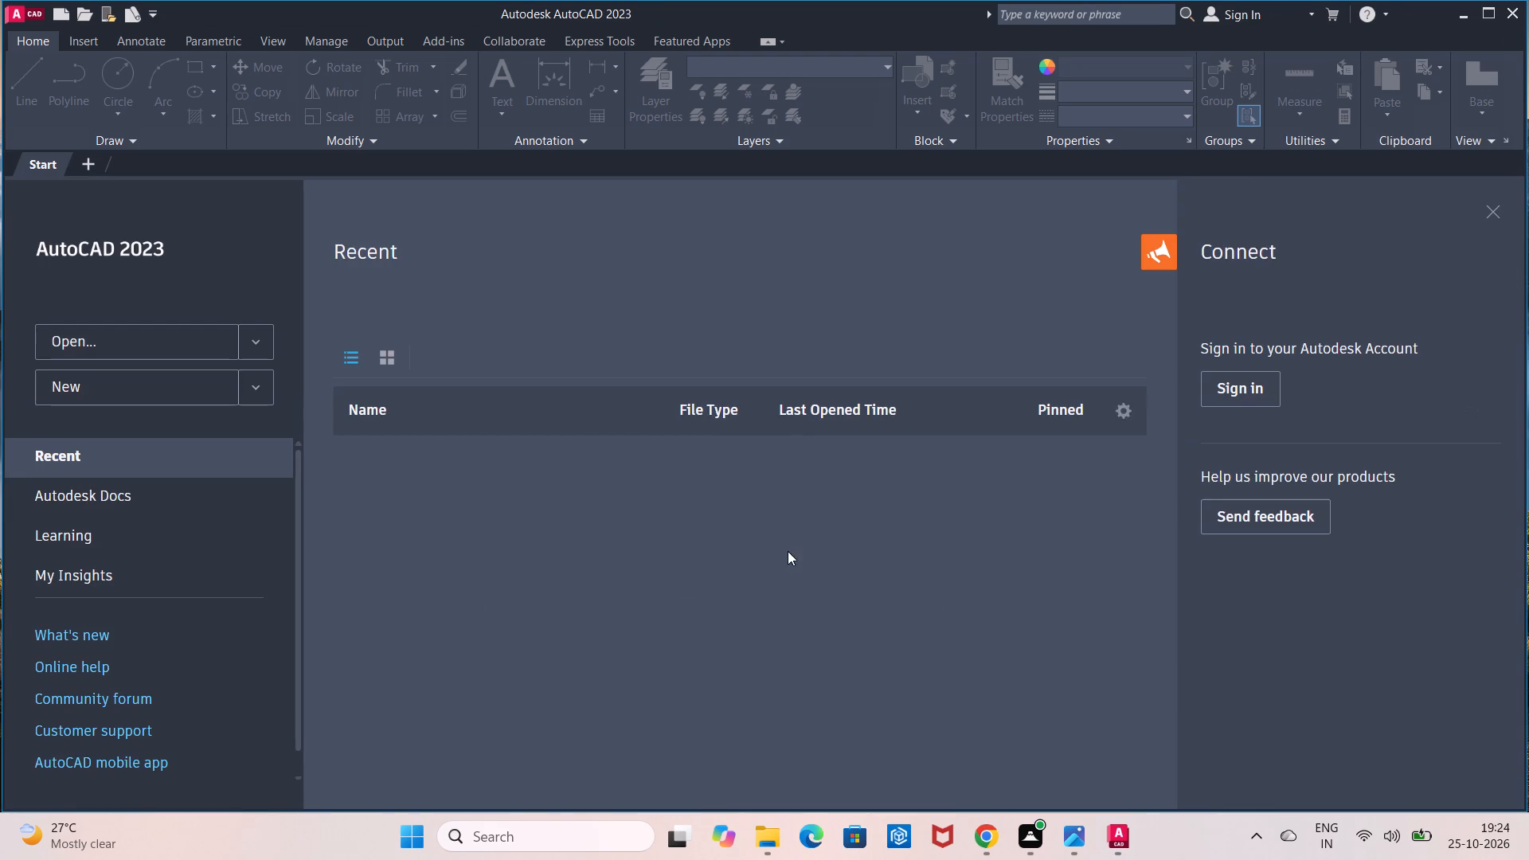
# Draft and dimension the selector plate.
# Create a new blank drawing.
pyautogui.click(158, 390)
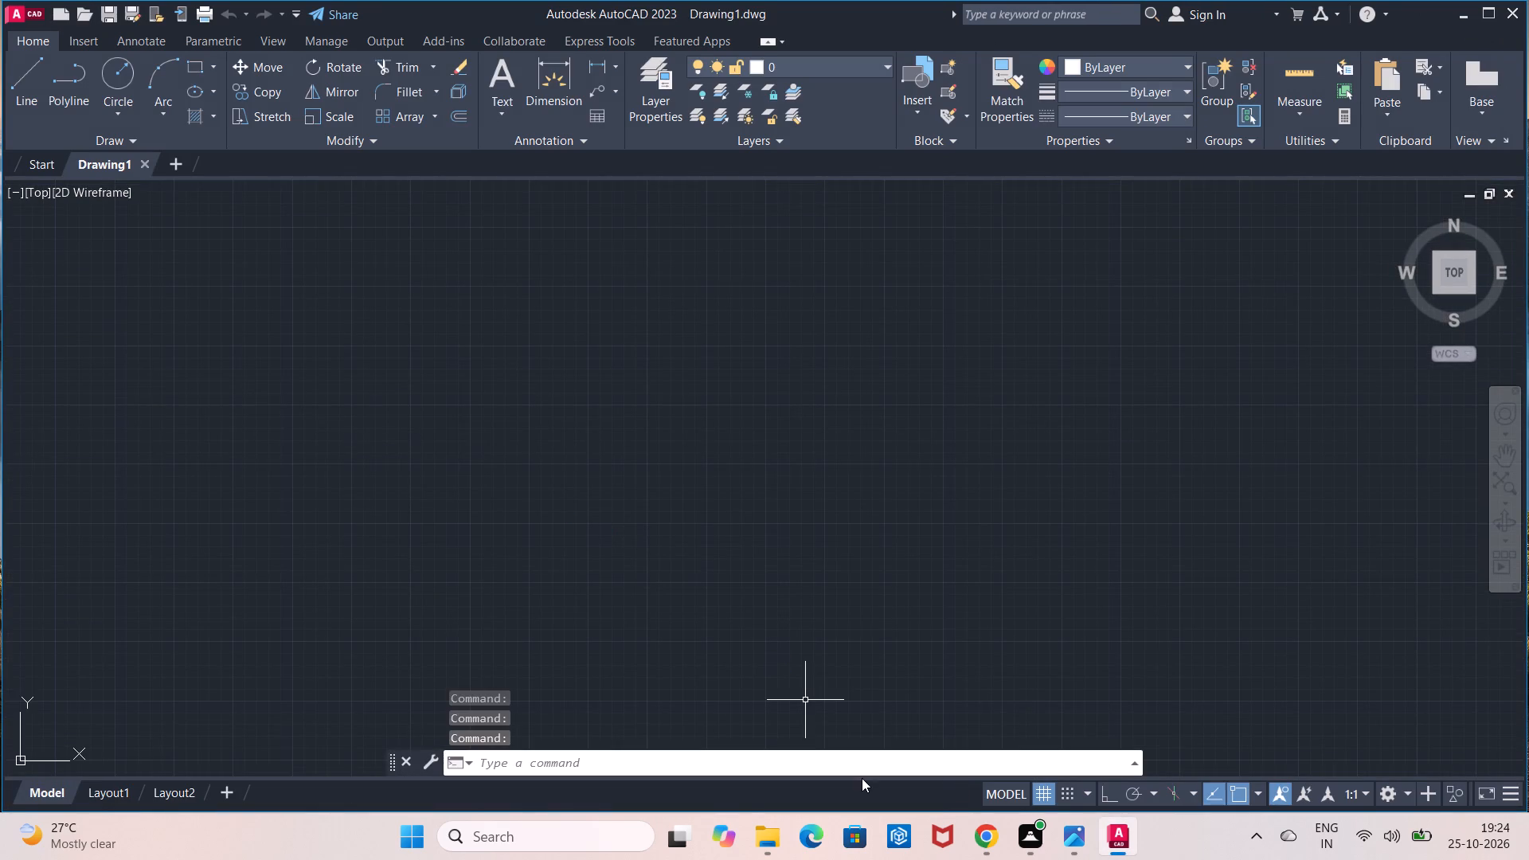
# Turn on command log file recording with LOGFILEON.
pyautogui.click(829, 762)
pyautogui.write('logfile')
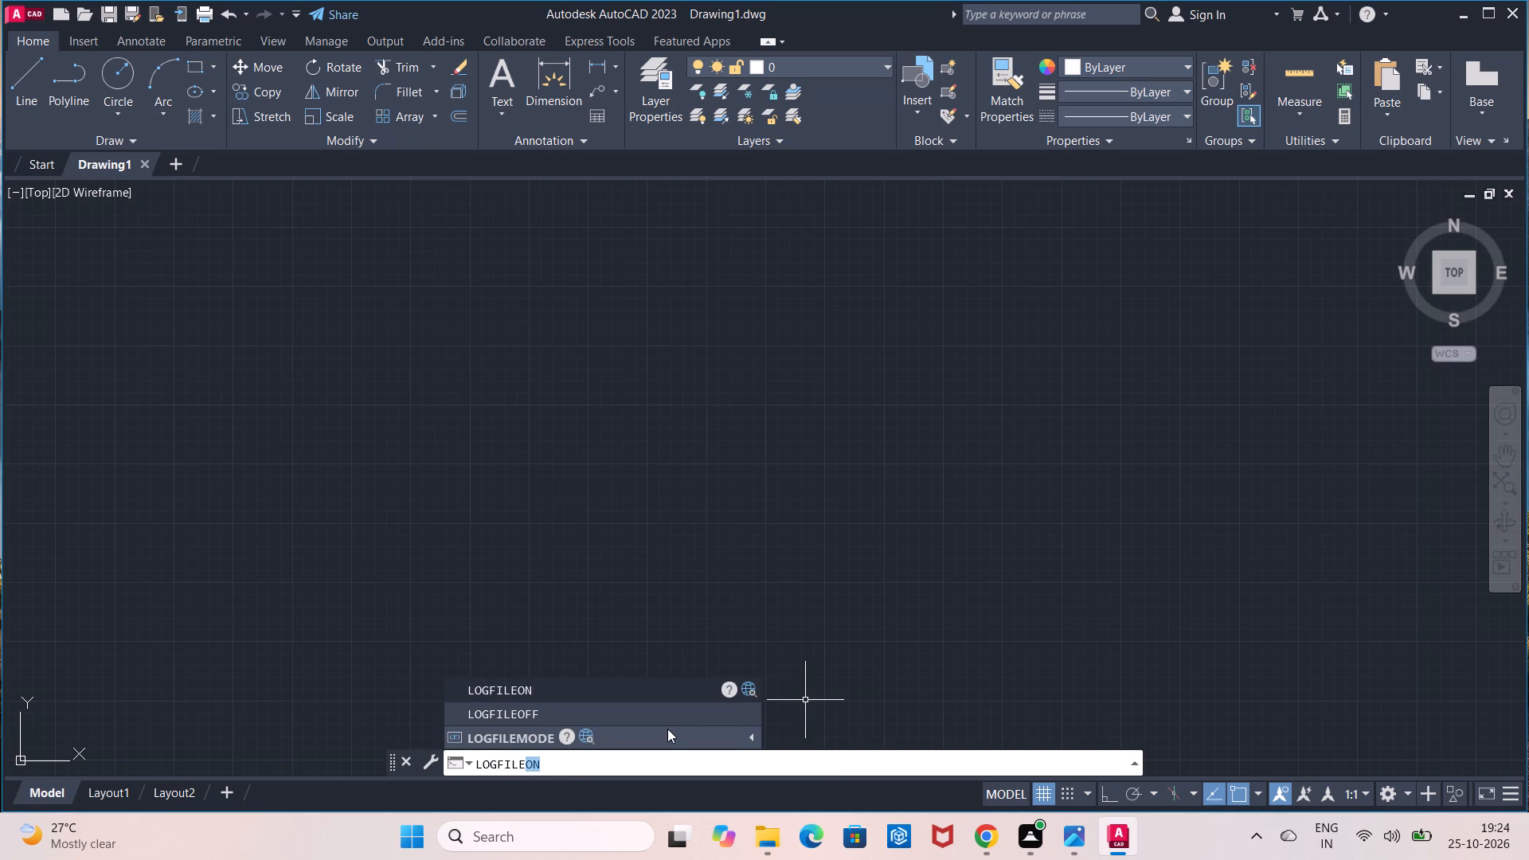
pyautogui.click(616, 688)
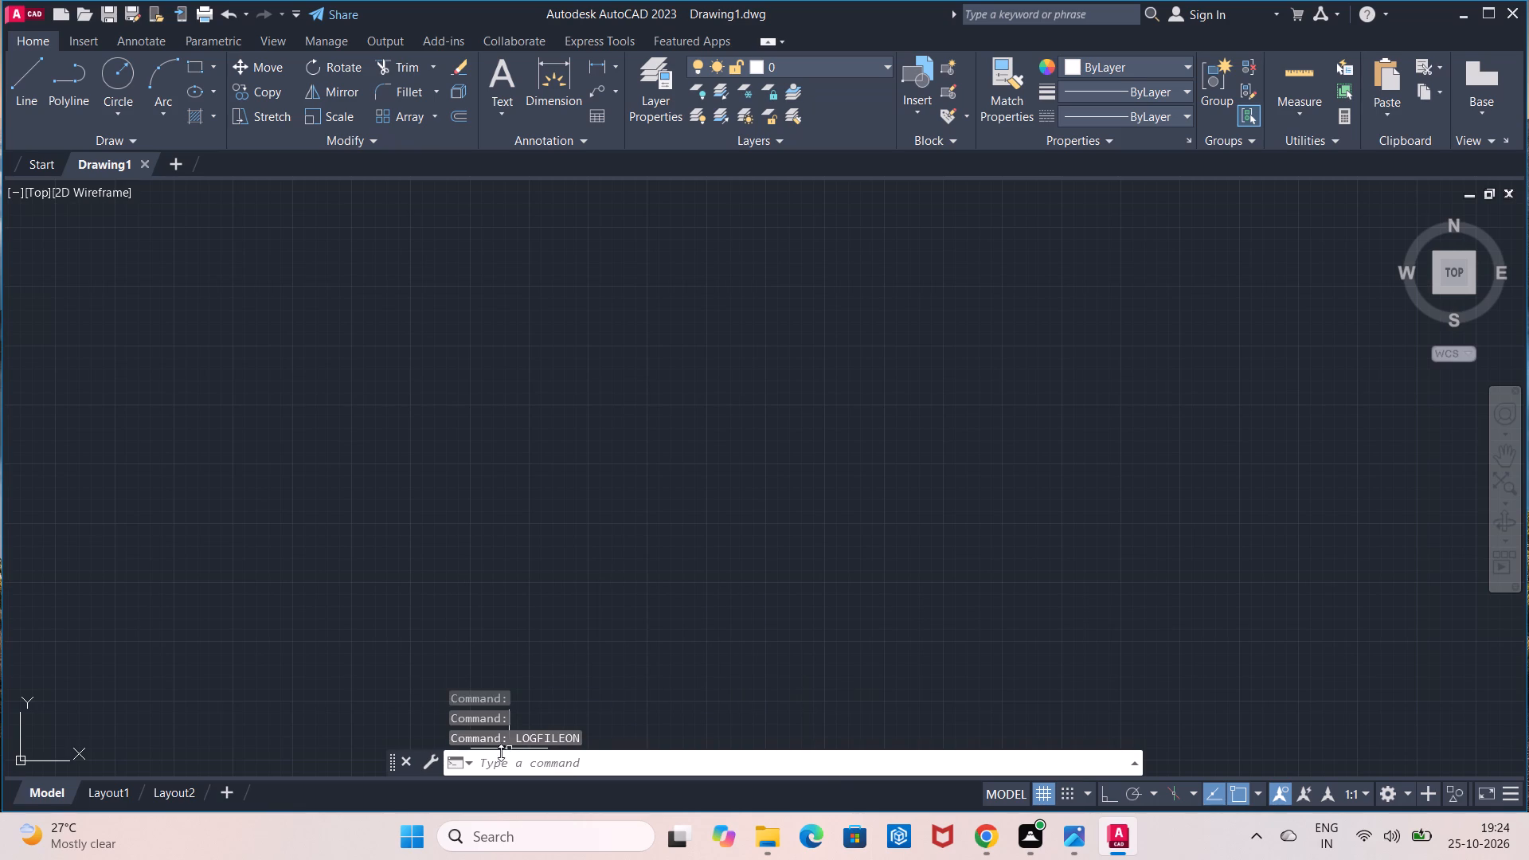
# Set the model space limits from 0,0 to 100,100 and fit the display to the whole limits area.
pyautogui.click(561, 760)
pyautogui.write('limit')
pyautogui.click(562, 717)
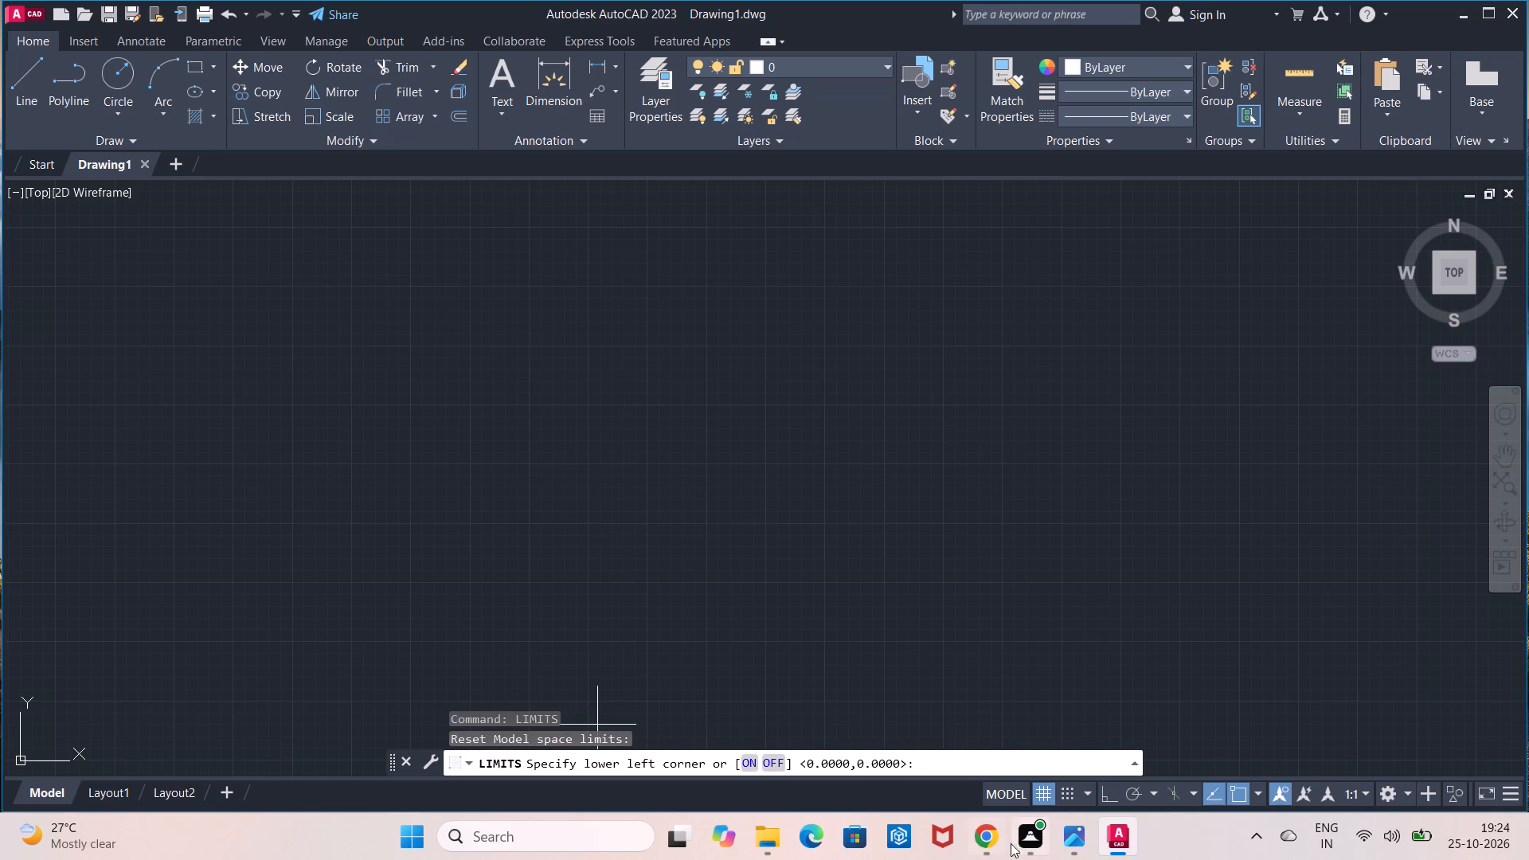
pyautogui.click(1010, 766)
pyautogui.write('0,')
pyautogui.press('-')
pyautogui.press('BackSpace')
pyautogui.press('0')
pyautogui.press('Return')
pyautogui.write('100,100')
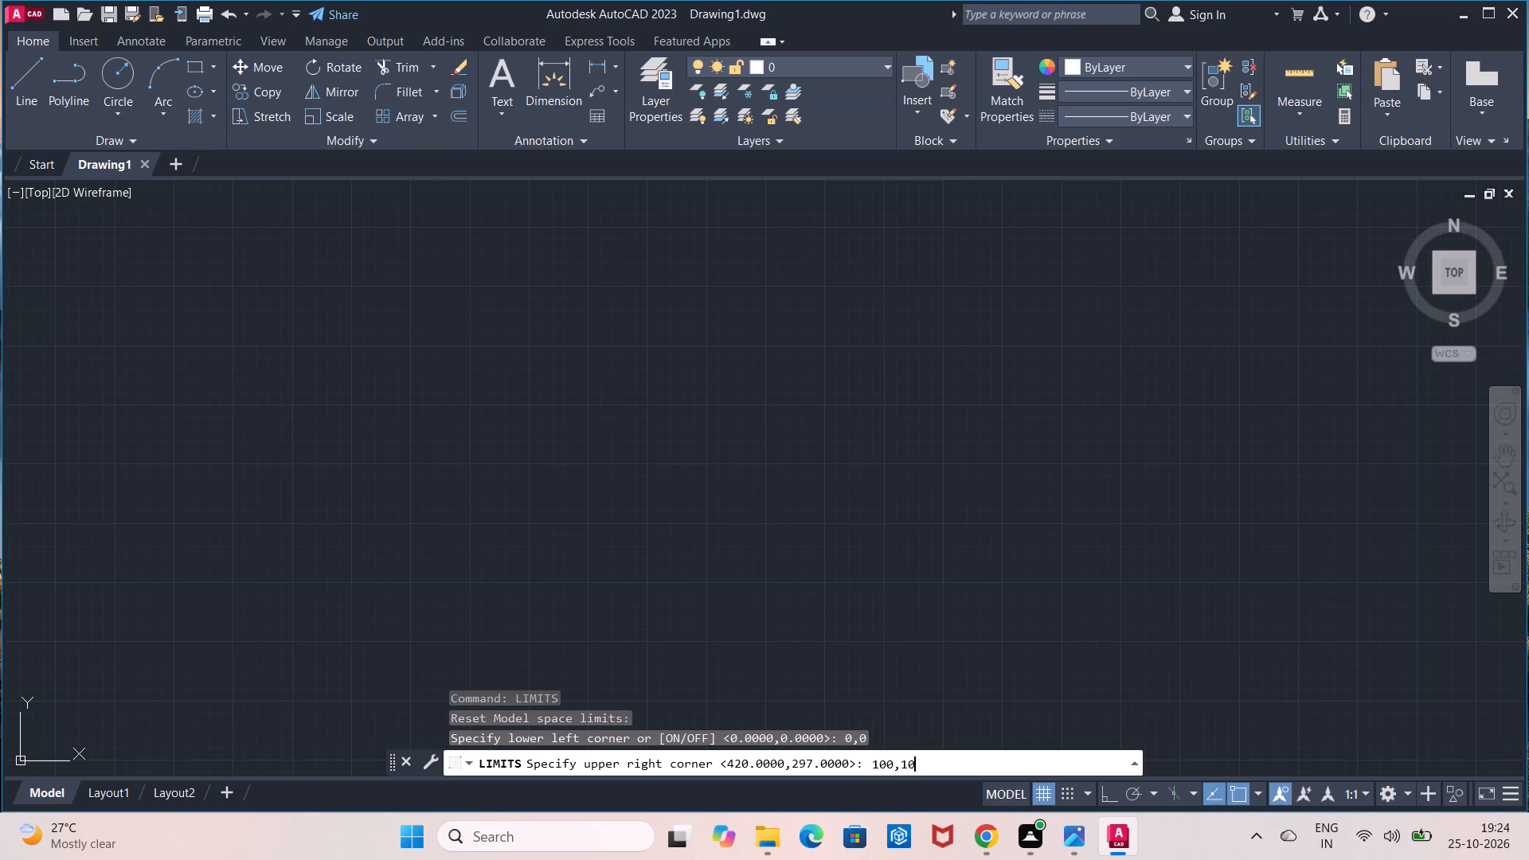
pyautogui.press('Return')
pyautogui.press('z')
pyautogui.press('Return')
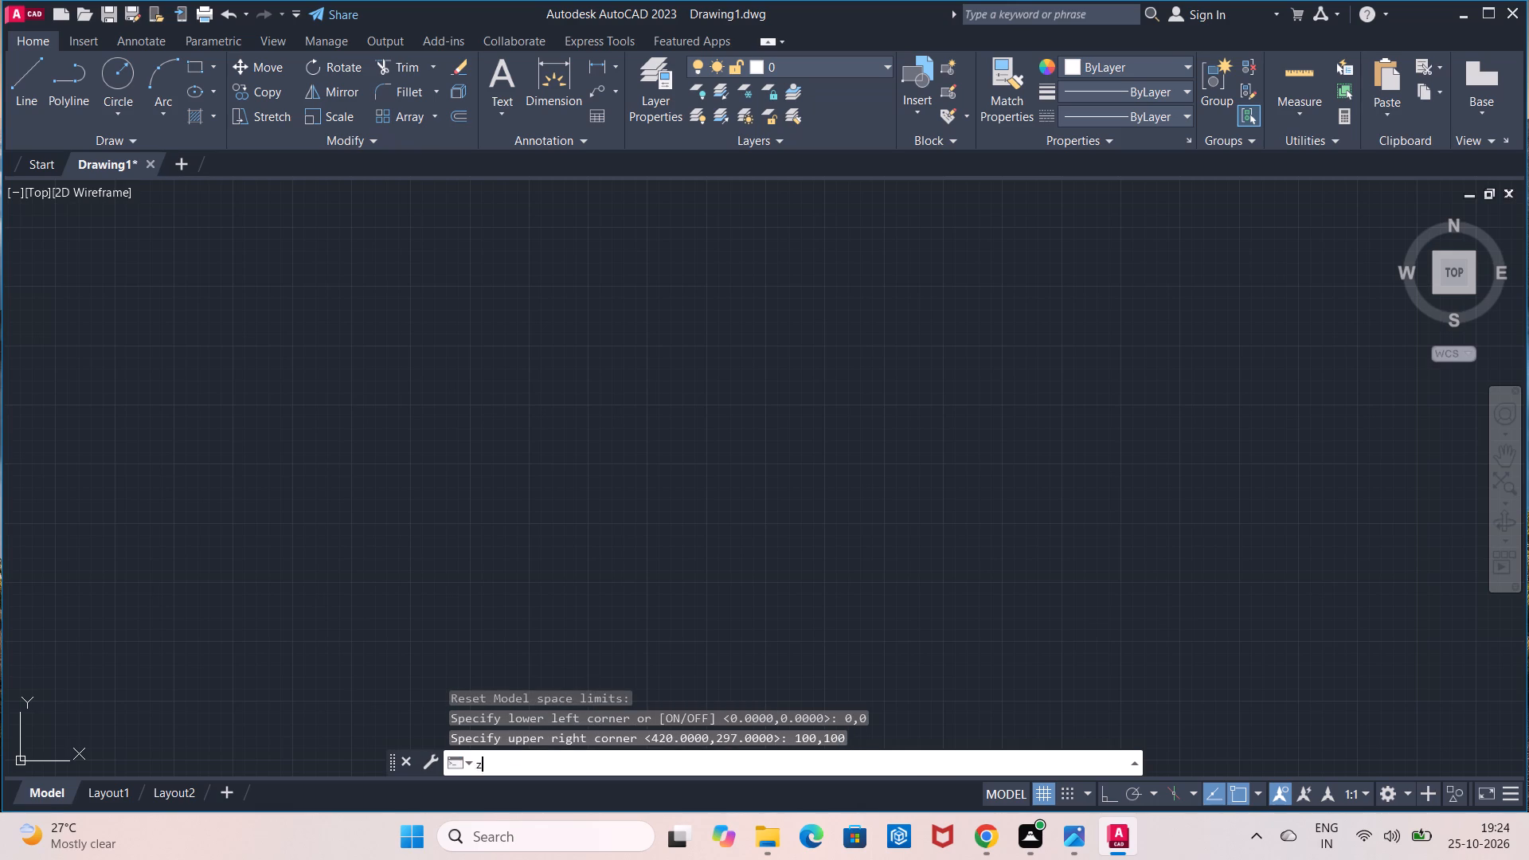
pyautogui.press('a')
pyautogui.press('Return')
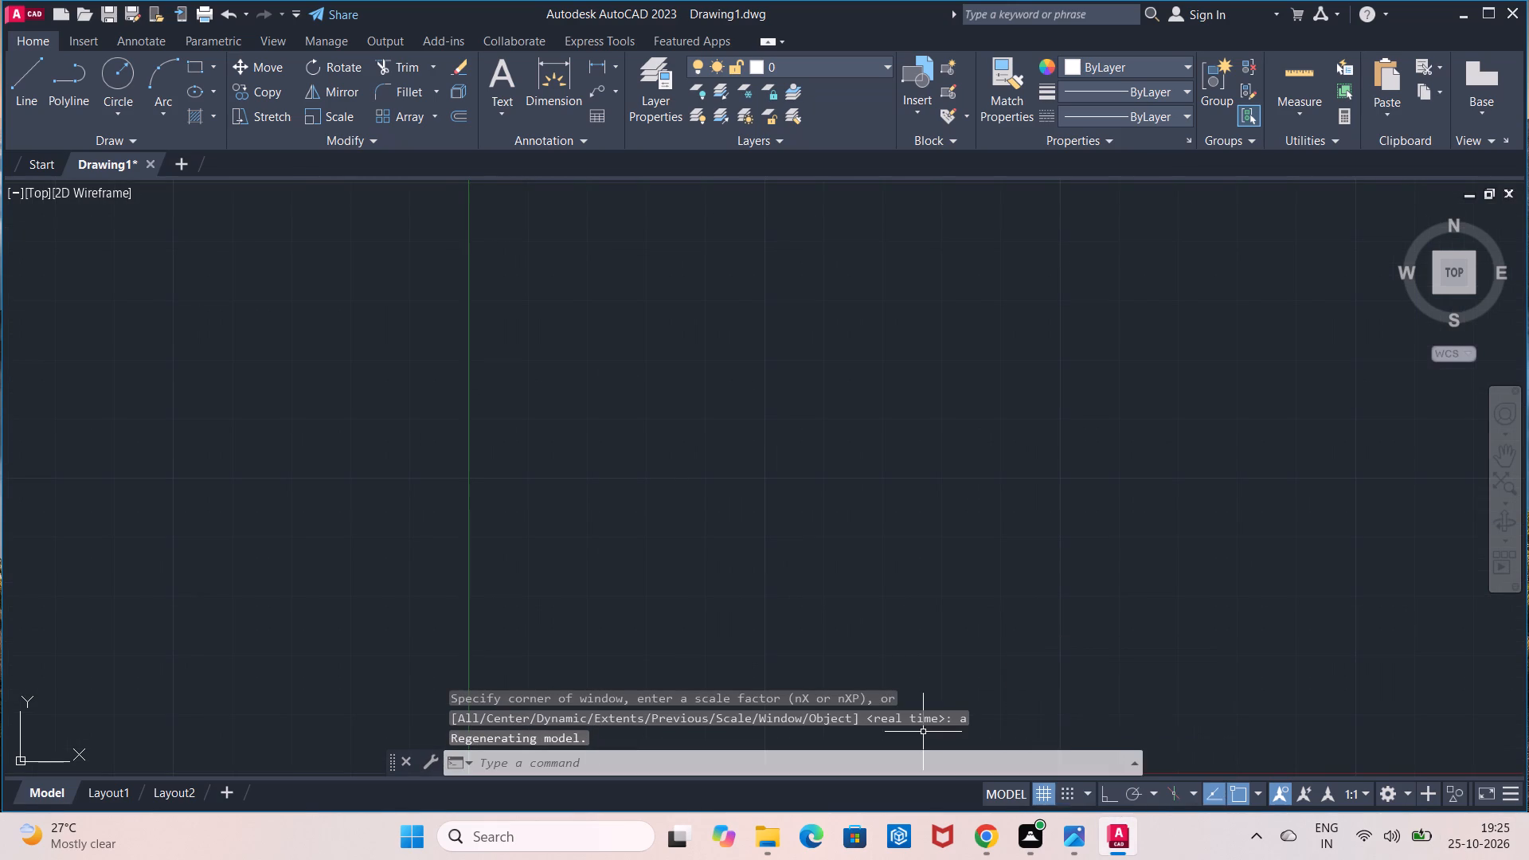
# Turn on ortho mode.
pyautogui.click(1101, 785)
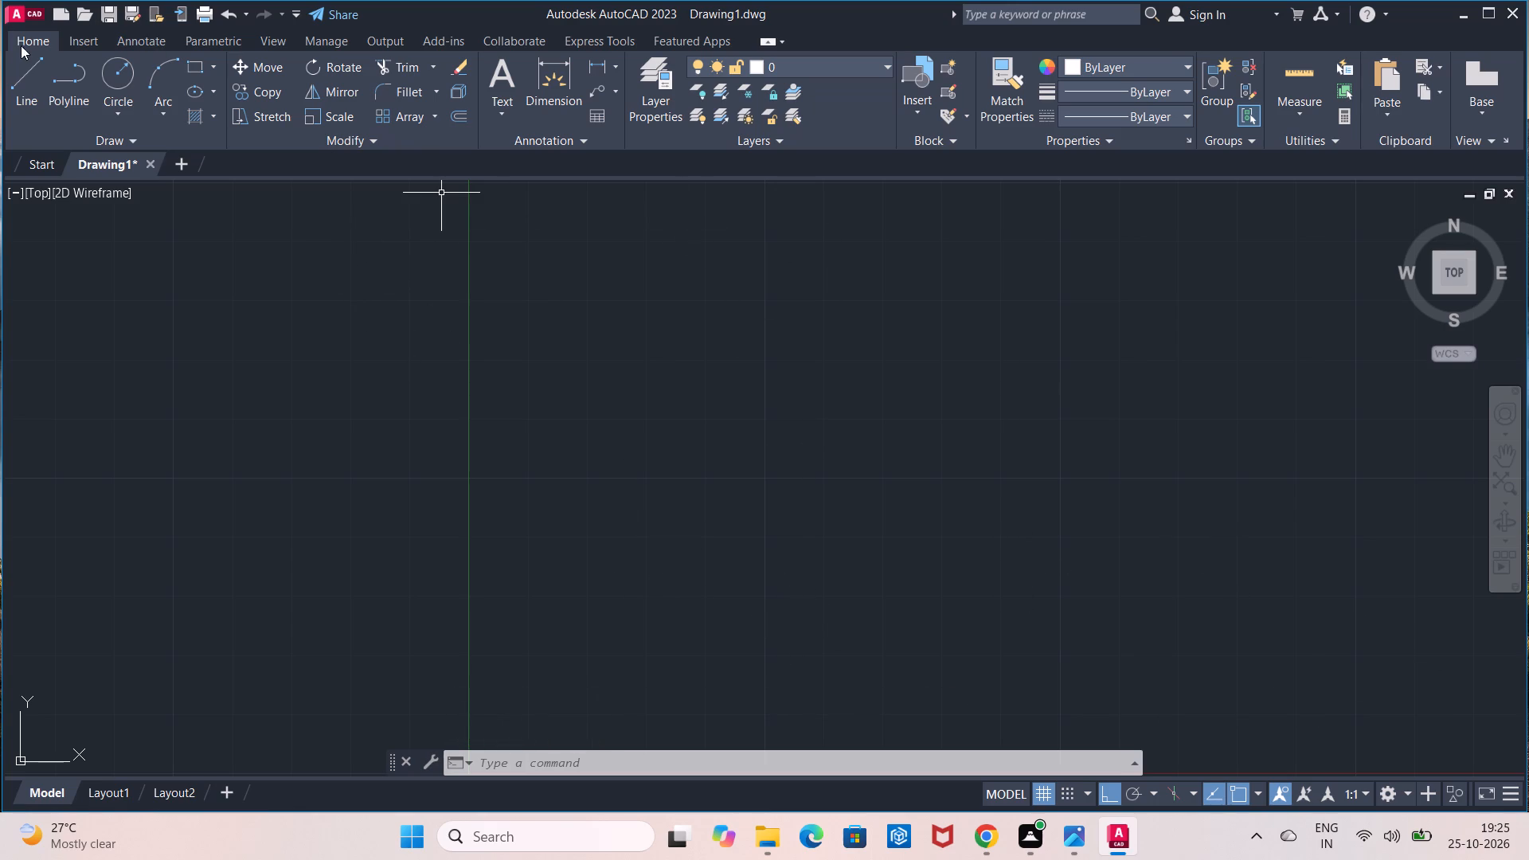
# Draw a circle of radius 15 centred at about 53.8, 44.6 in the drawing area.
pyautogui.click(121, 79)
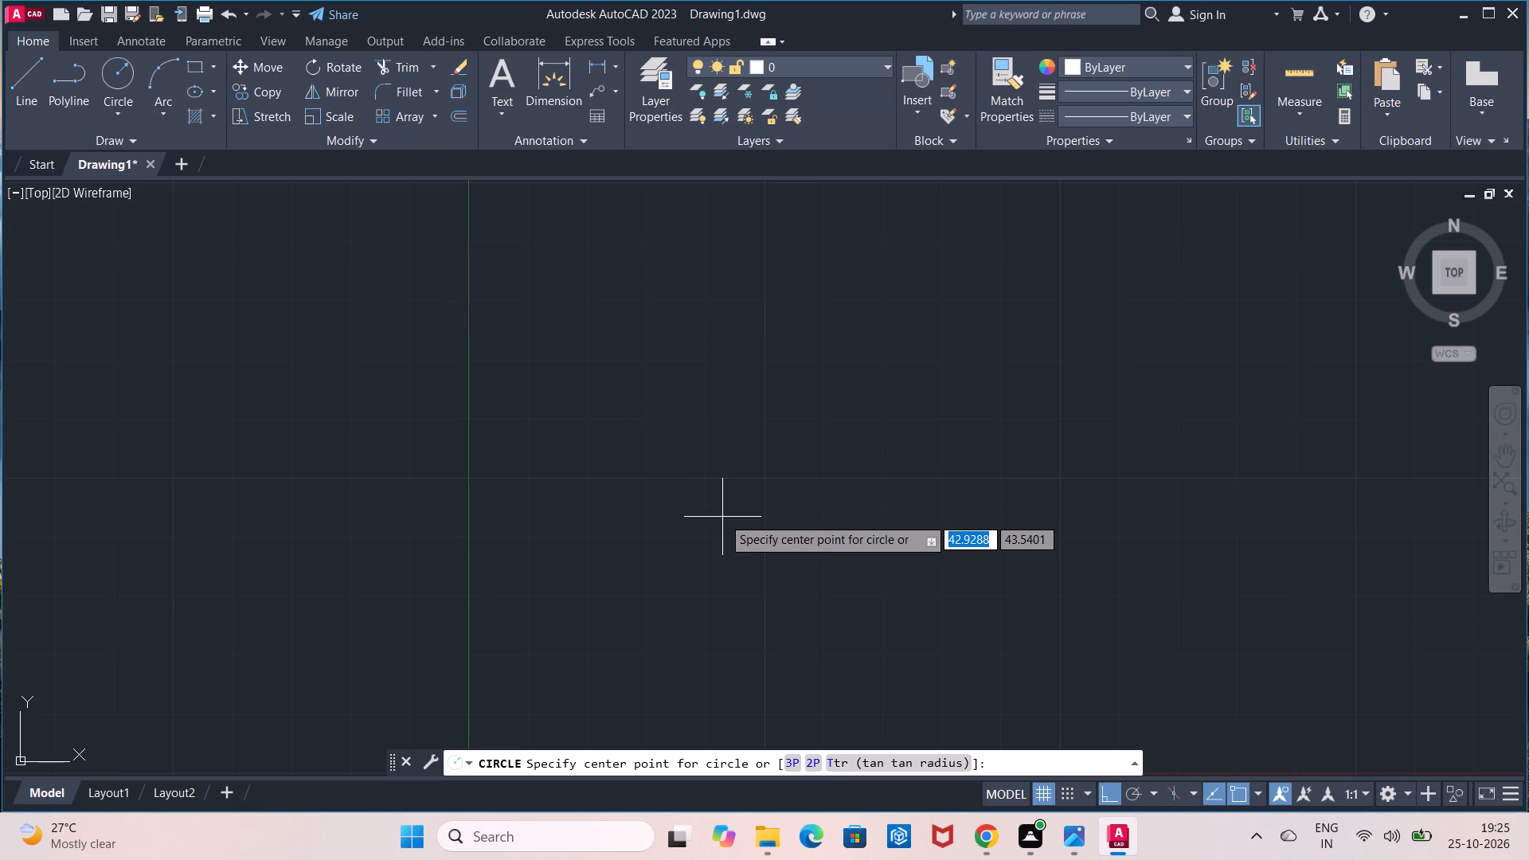
pyautogui.click(787, 510)
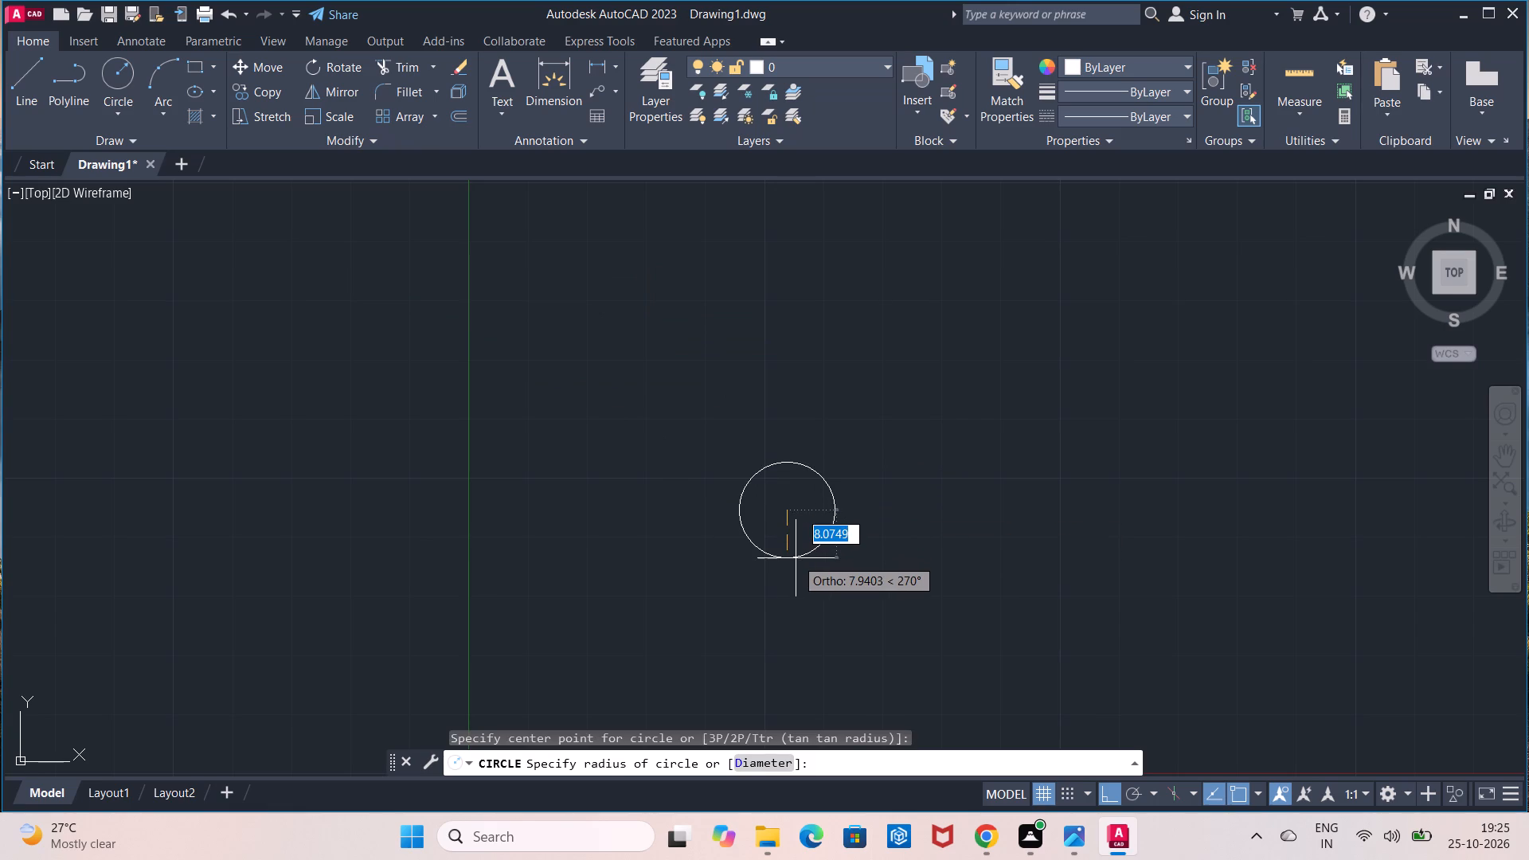
pyautogui.press('1')
pyautogui.press('5')
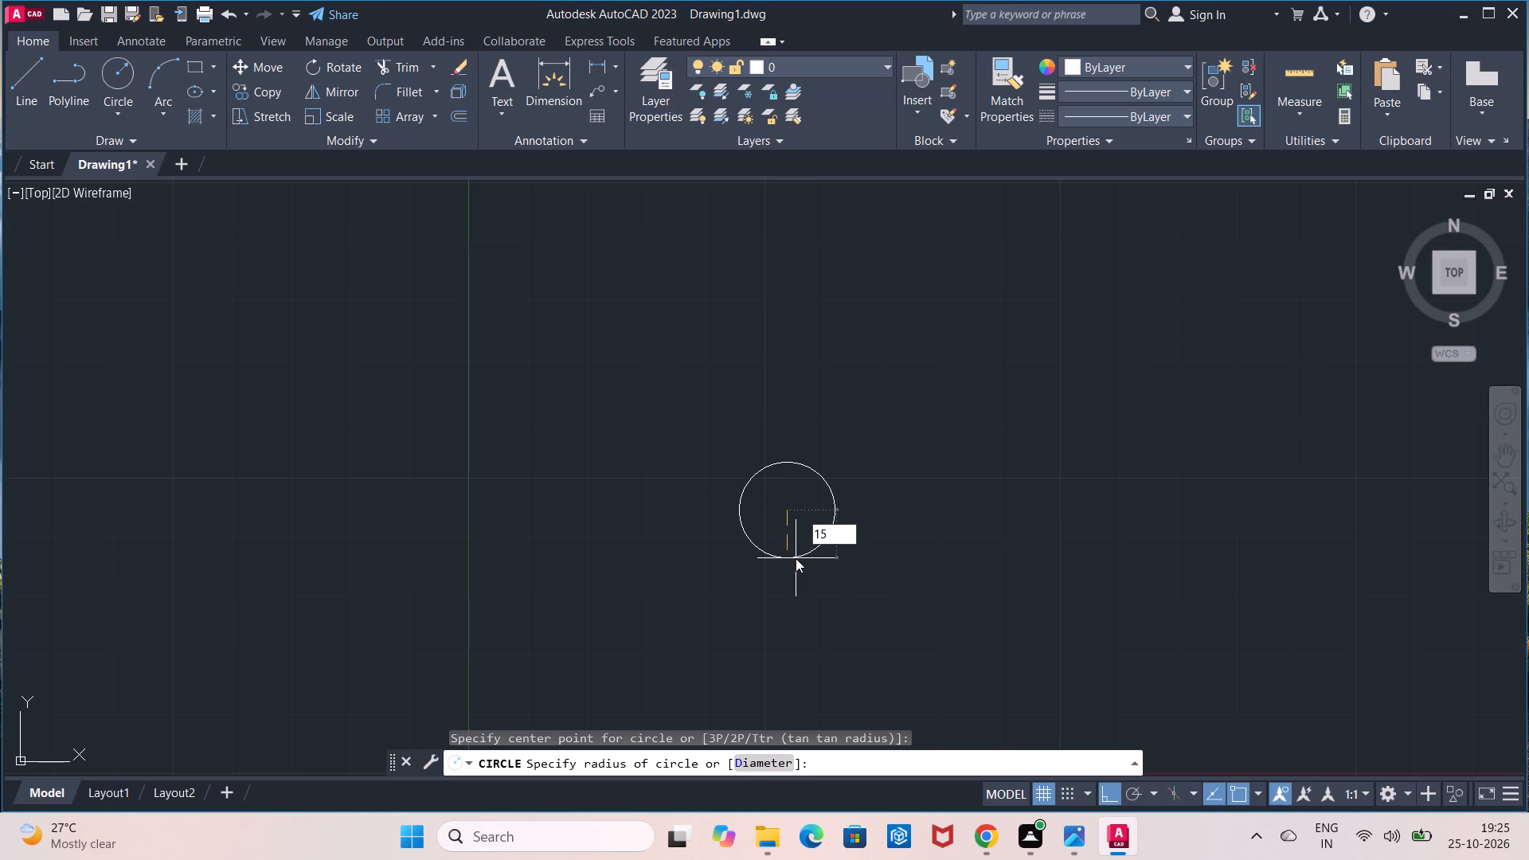
pyautogui.press('Return')
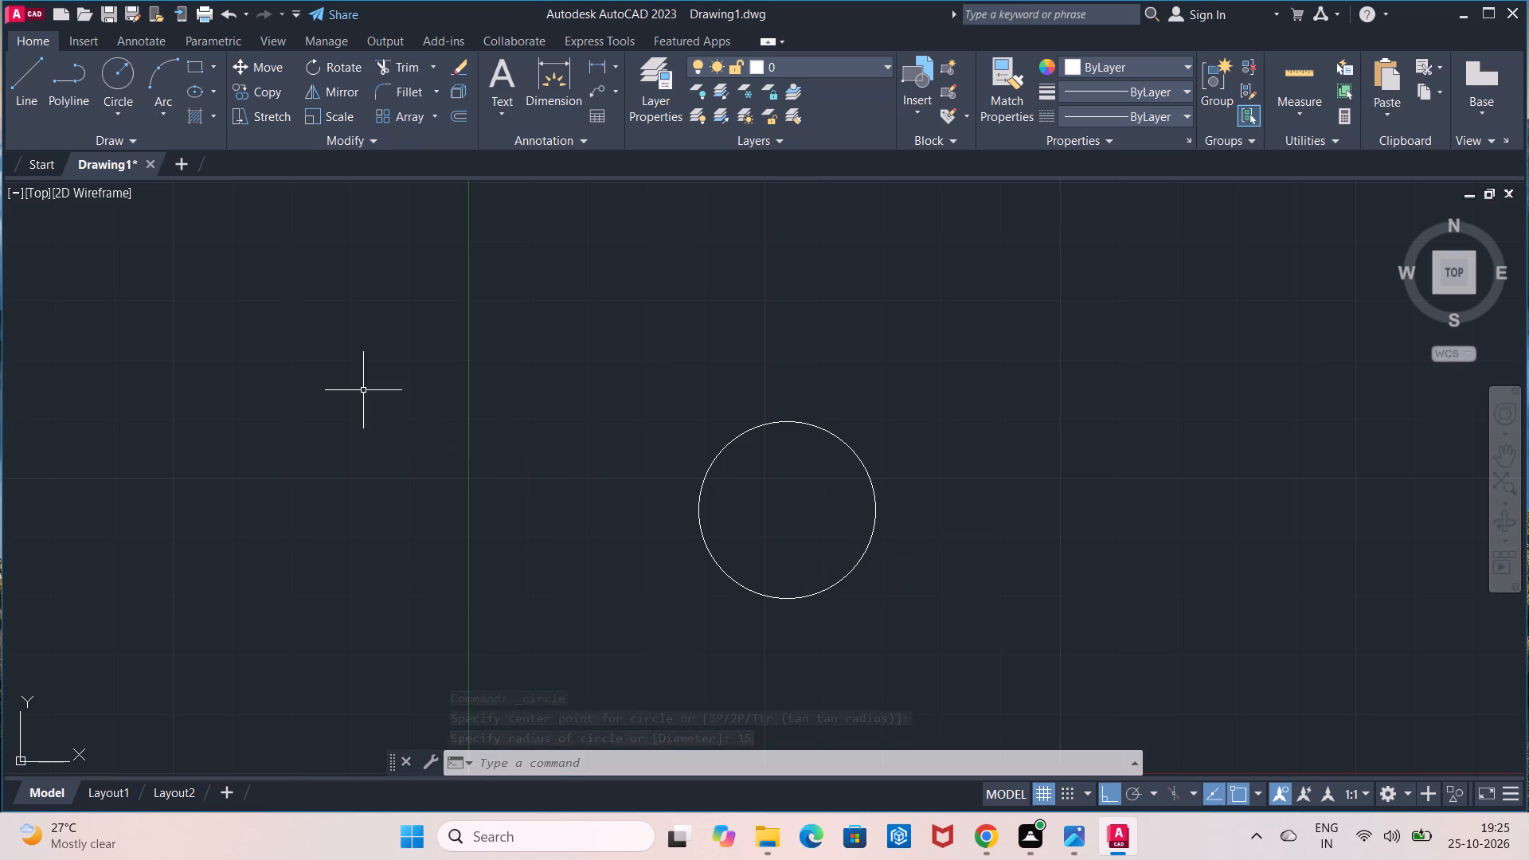
# Draw a concentric circle of radius 10 inside the first circle, using the same centre point.
pyautogui.click(110, 76)
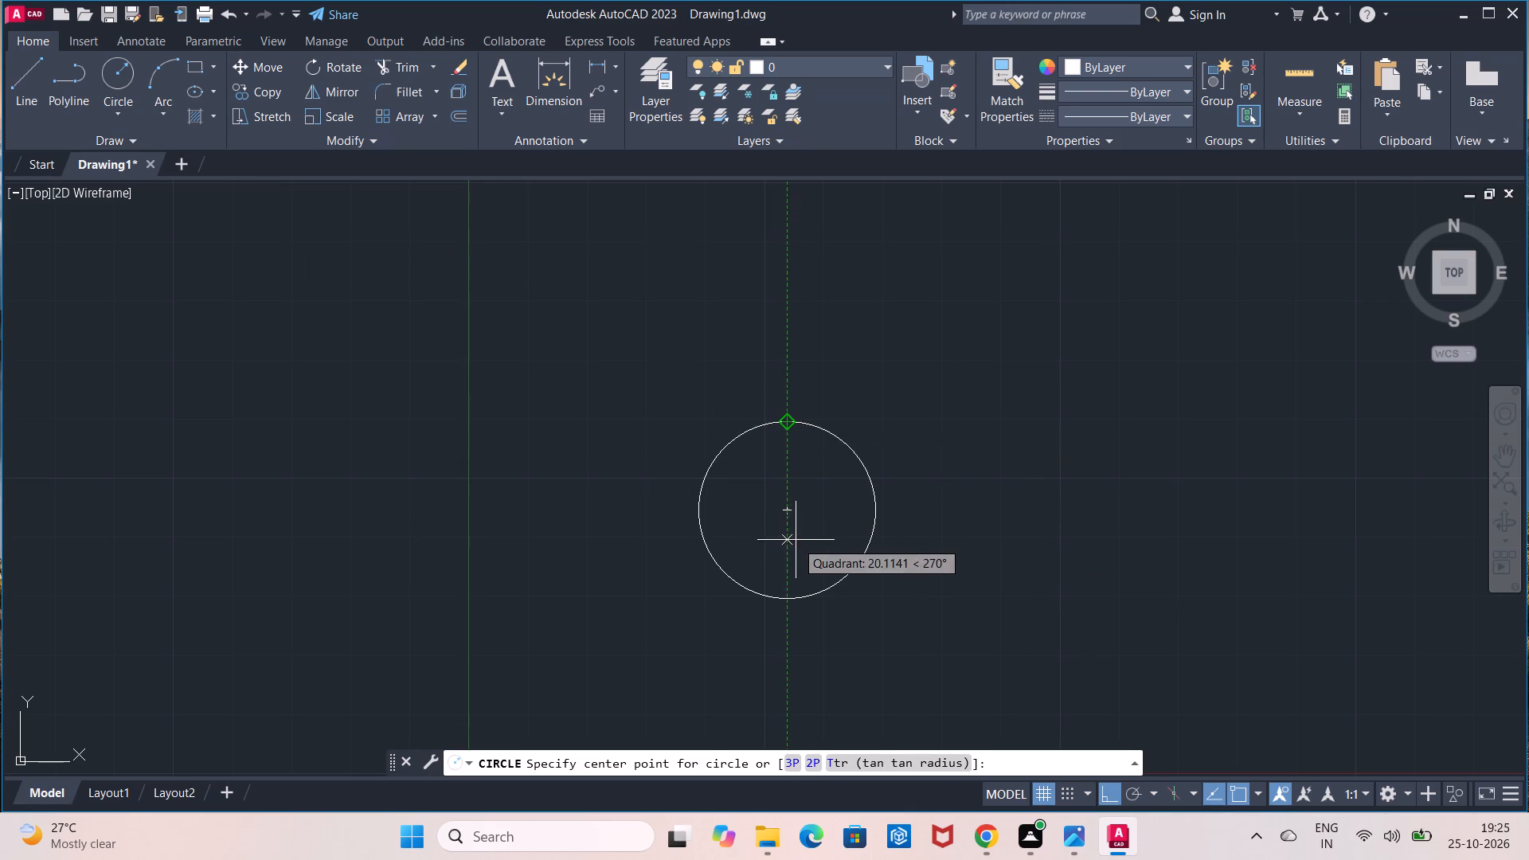
pyautogui.click(788, 511)
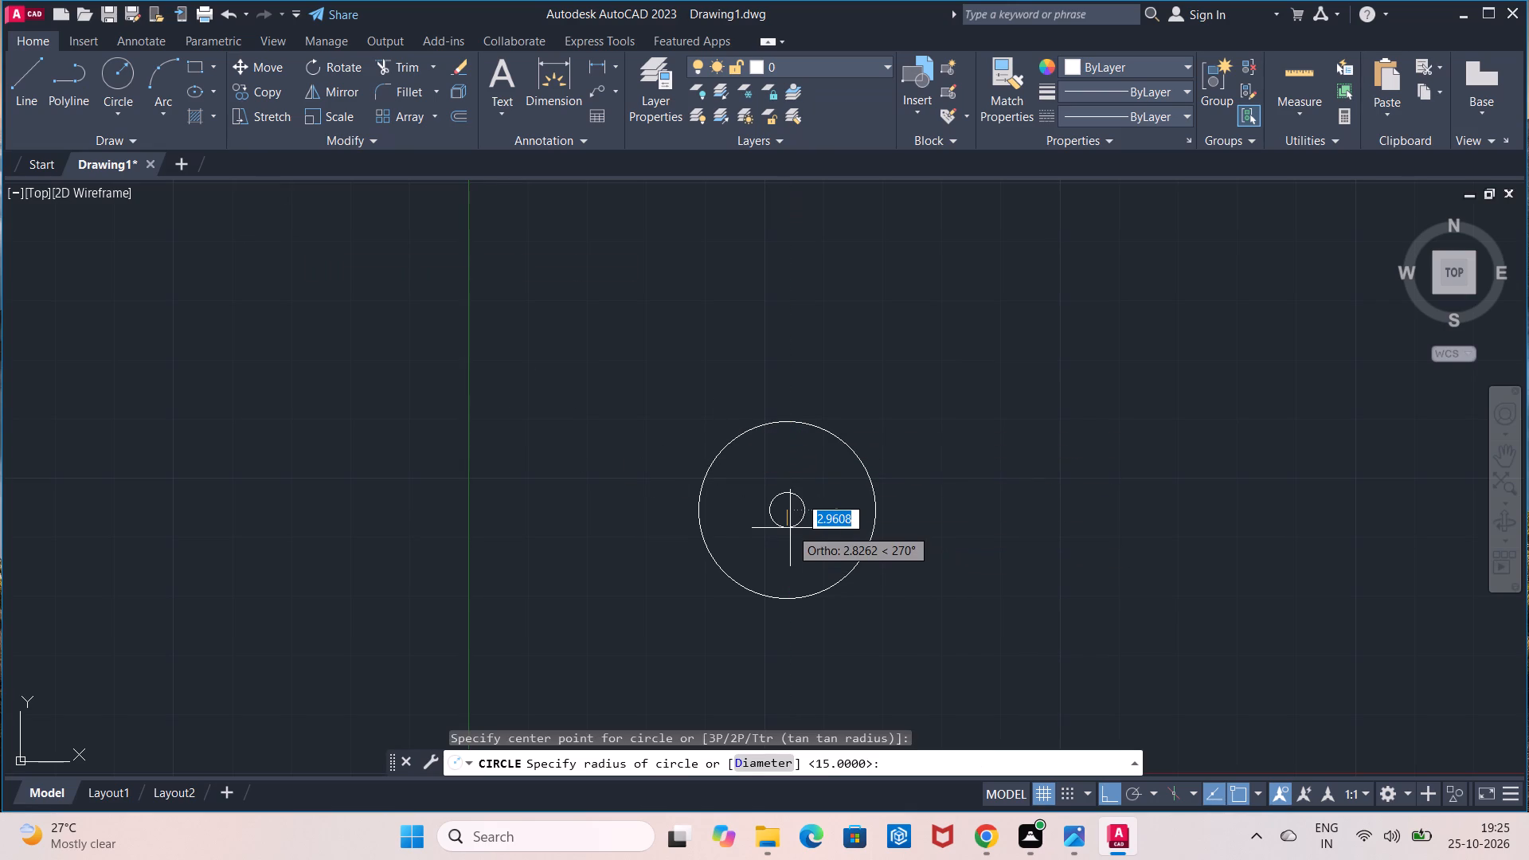
pyautogui.press('1')
pyautogui.press('0')
pyautogui.press('Return')
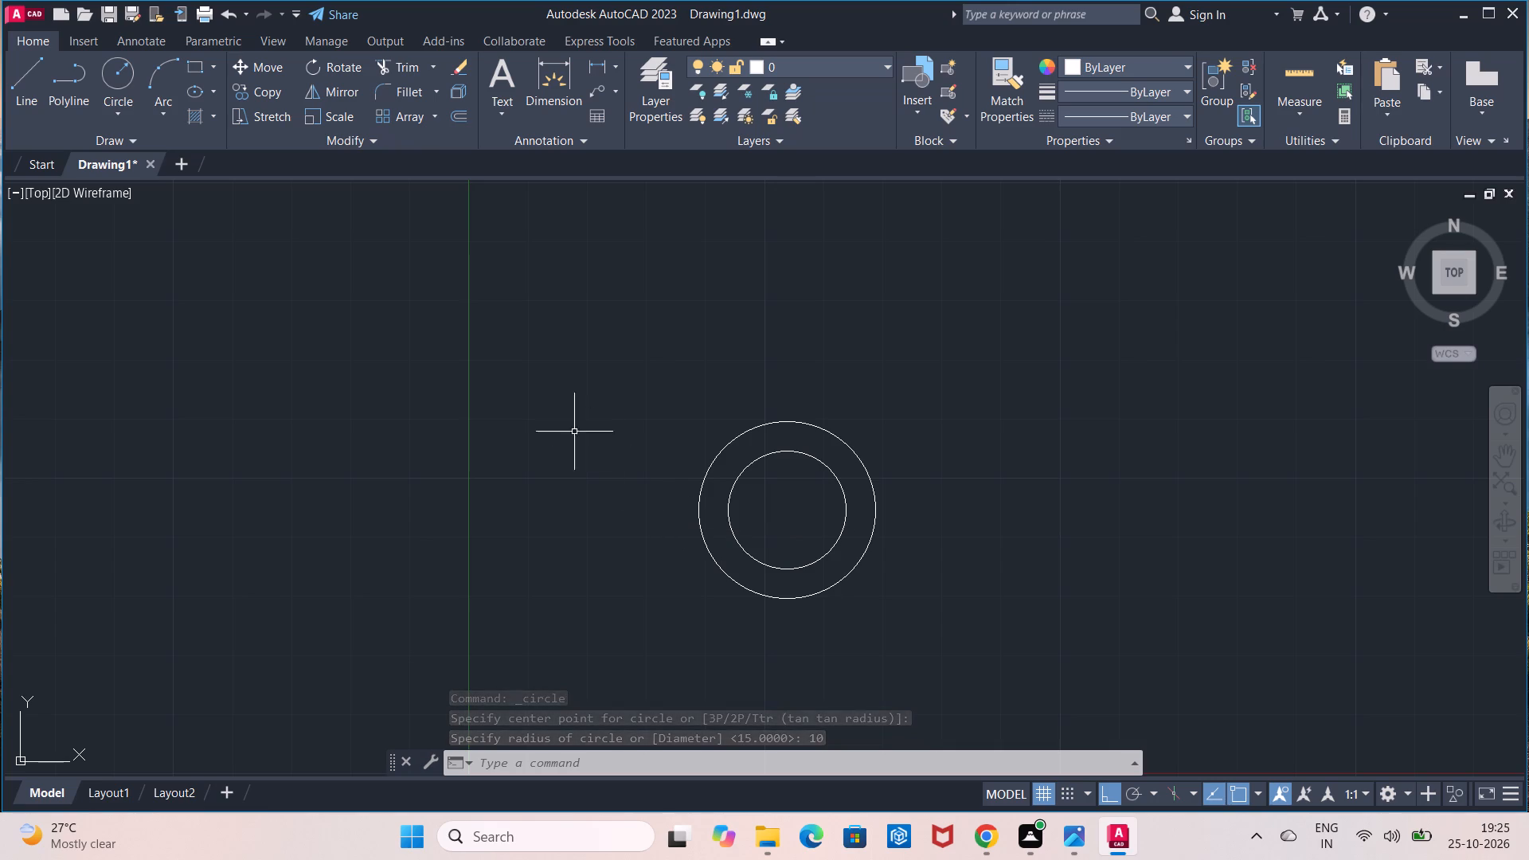
# Load the CENTER2 linetype from acadiso.lin and make it the current linetype.
pyautogui.click(1118, 117)
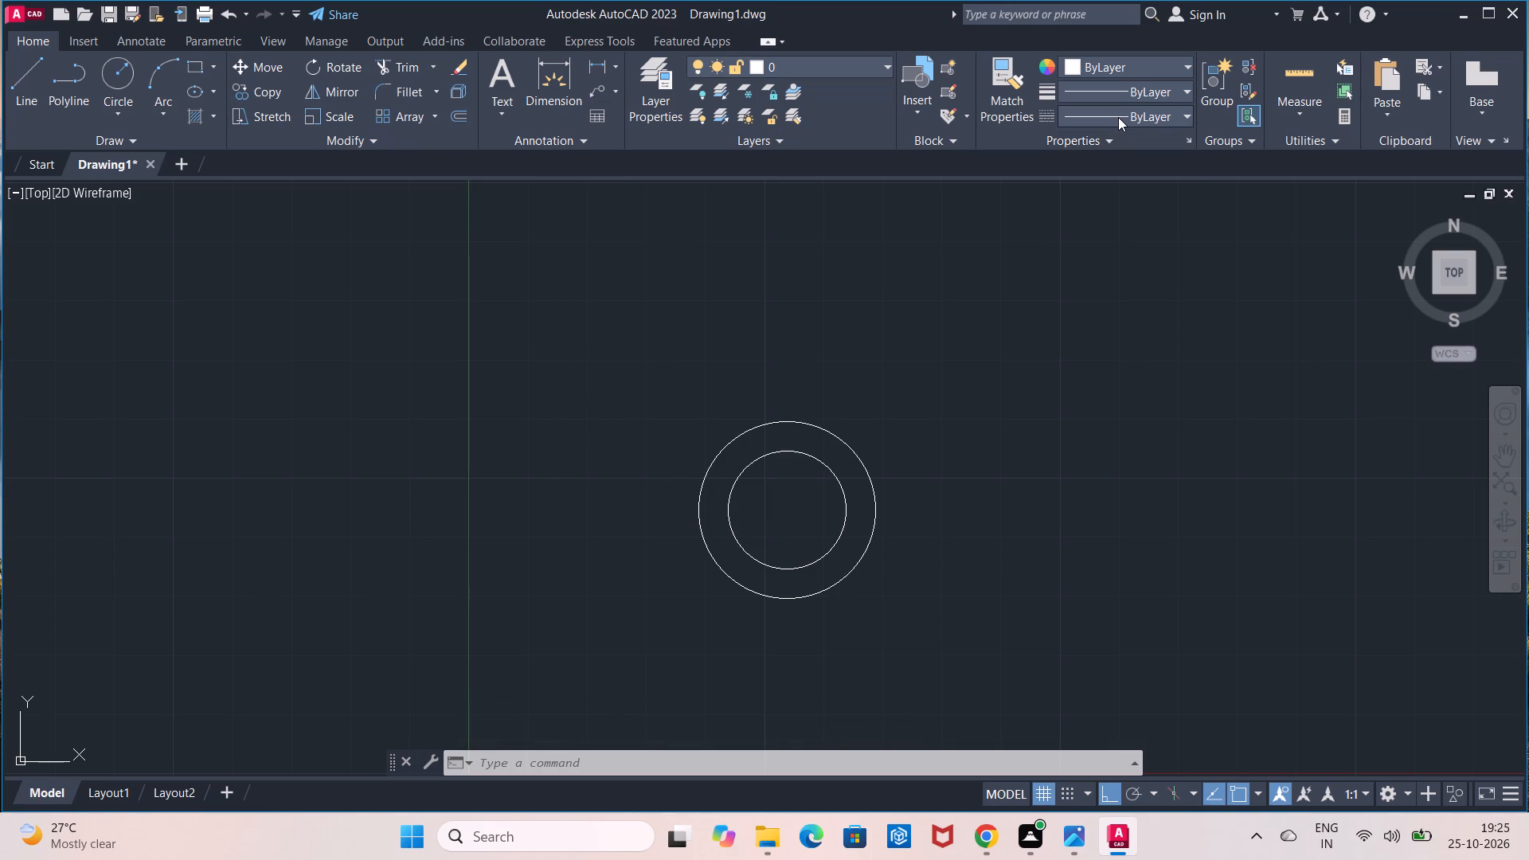
pyautogui.click(1119, 204)
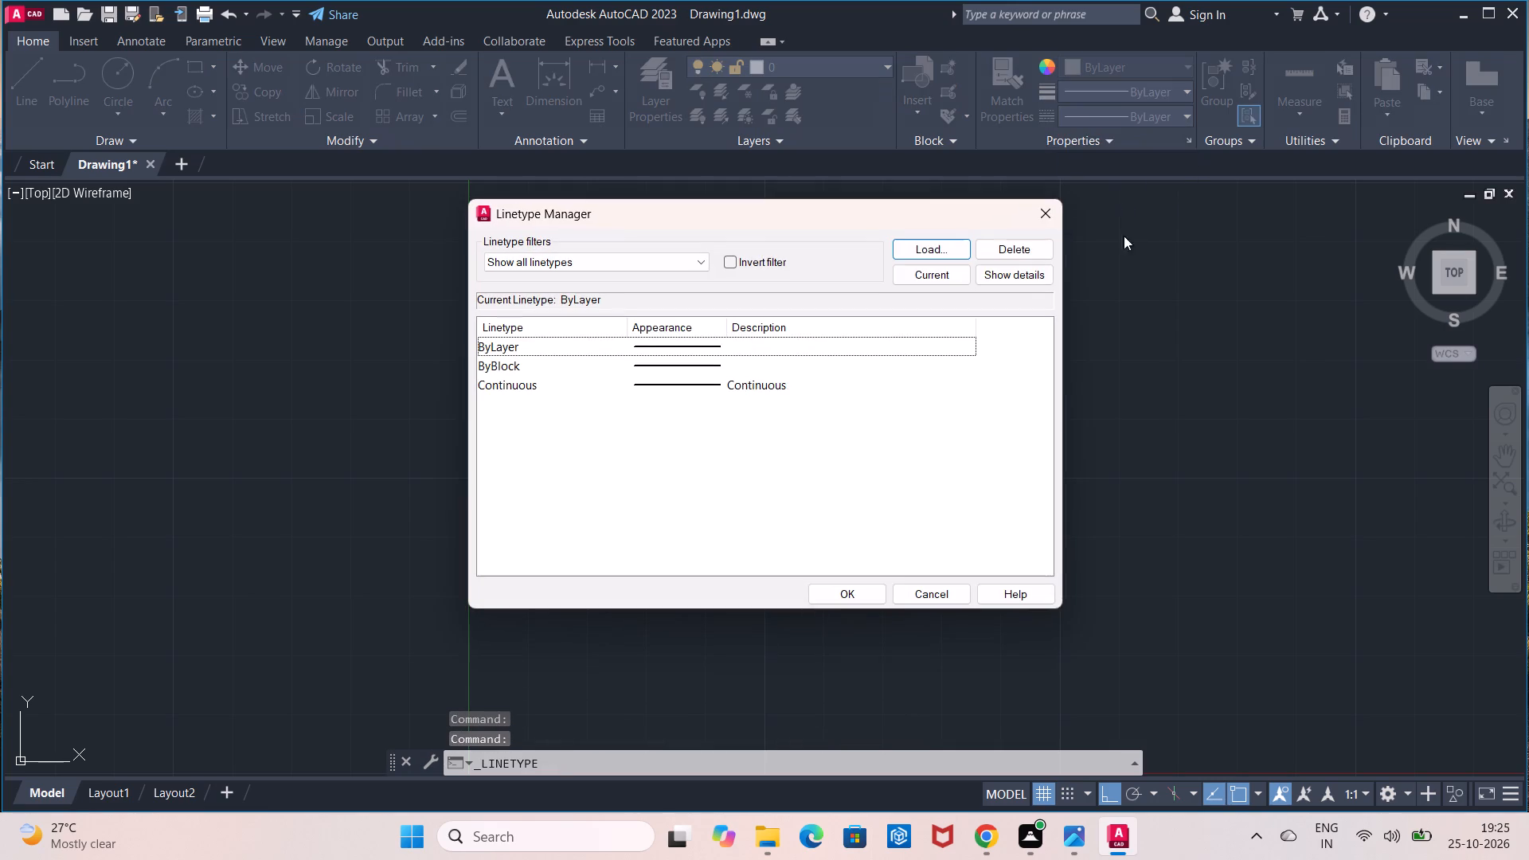
pyautogui.click(940, 244)
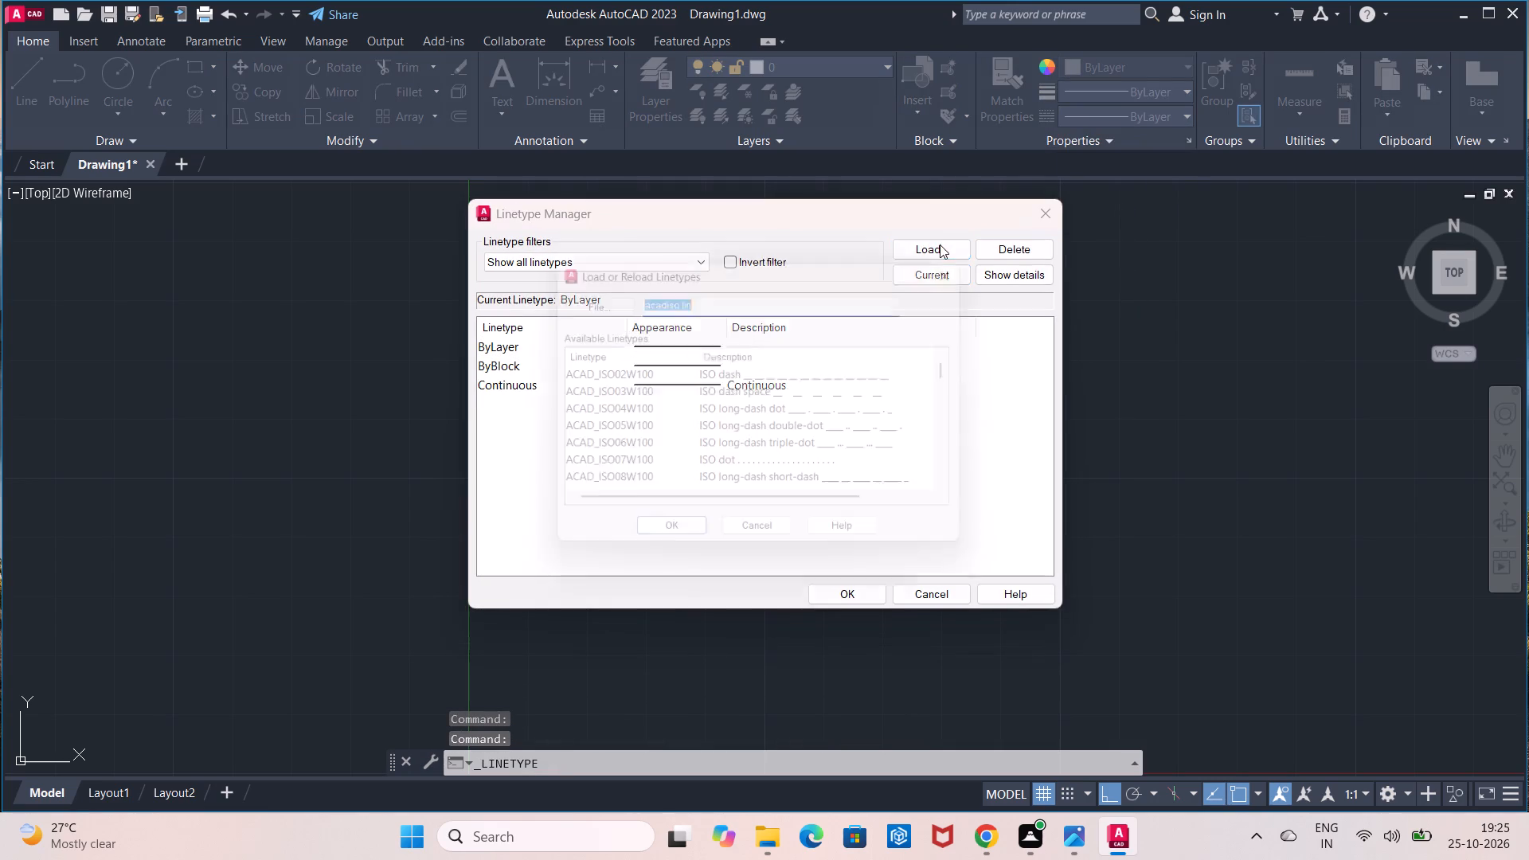
pyautogui.scroll(-5, 869, 384)
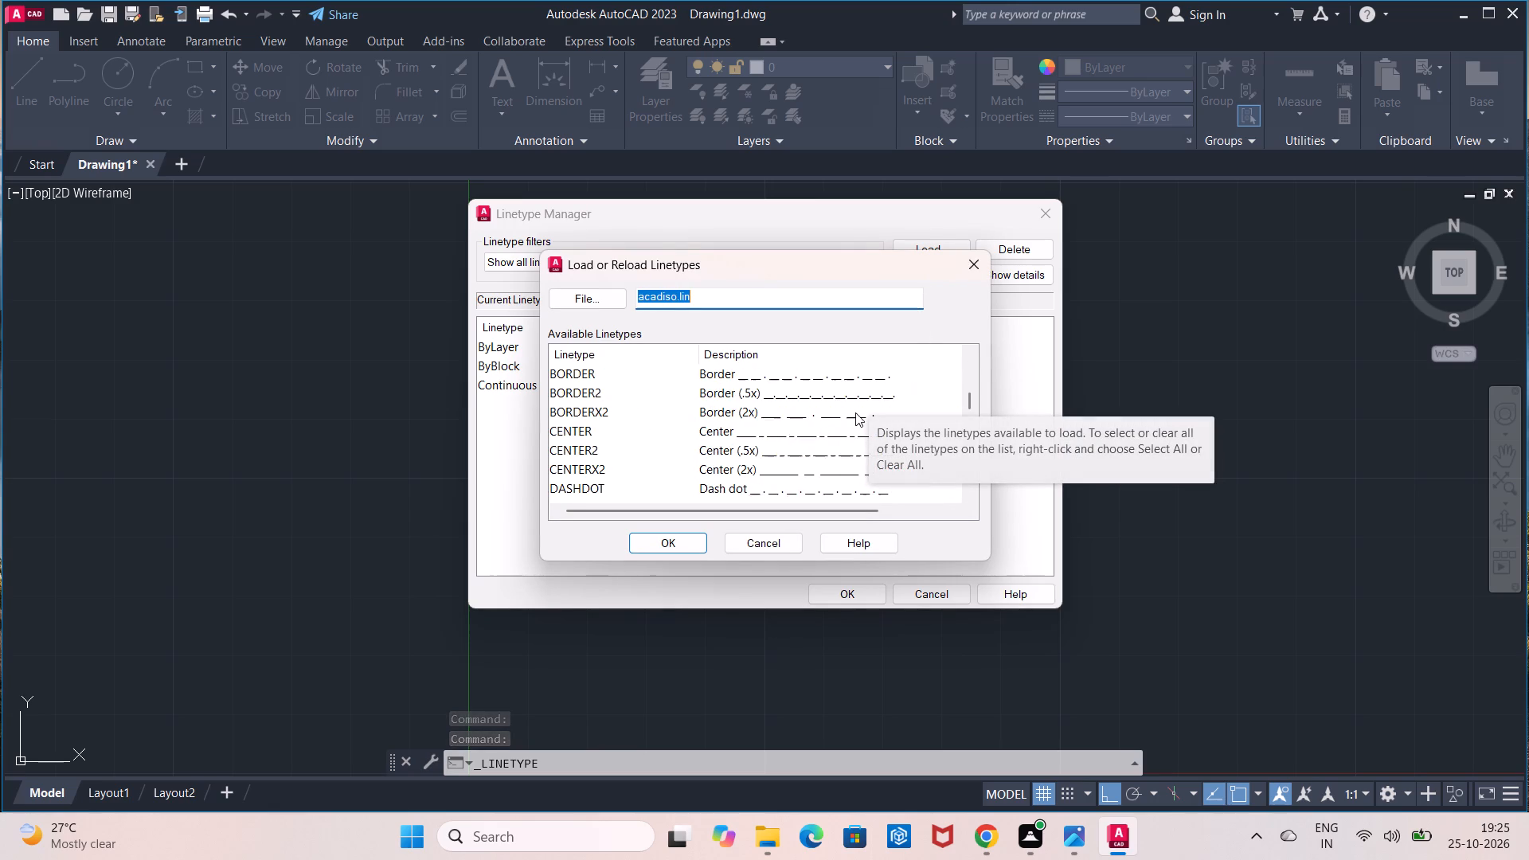
pyautogui.click(739, 455)
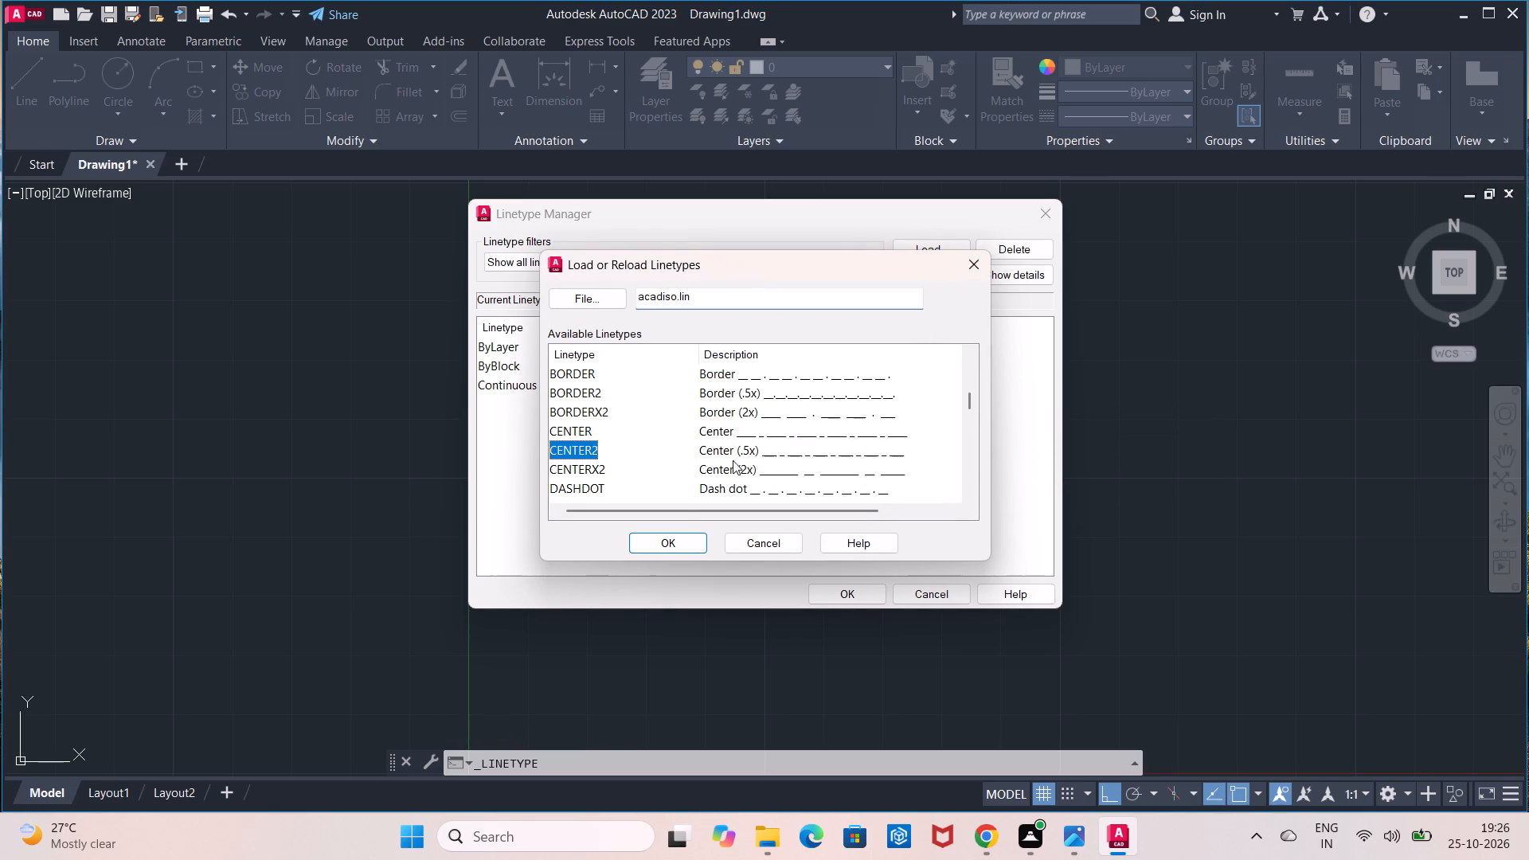
pyautogui.click(668, 549)
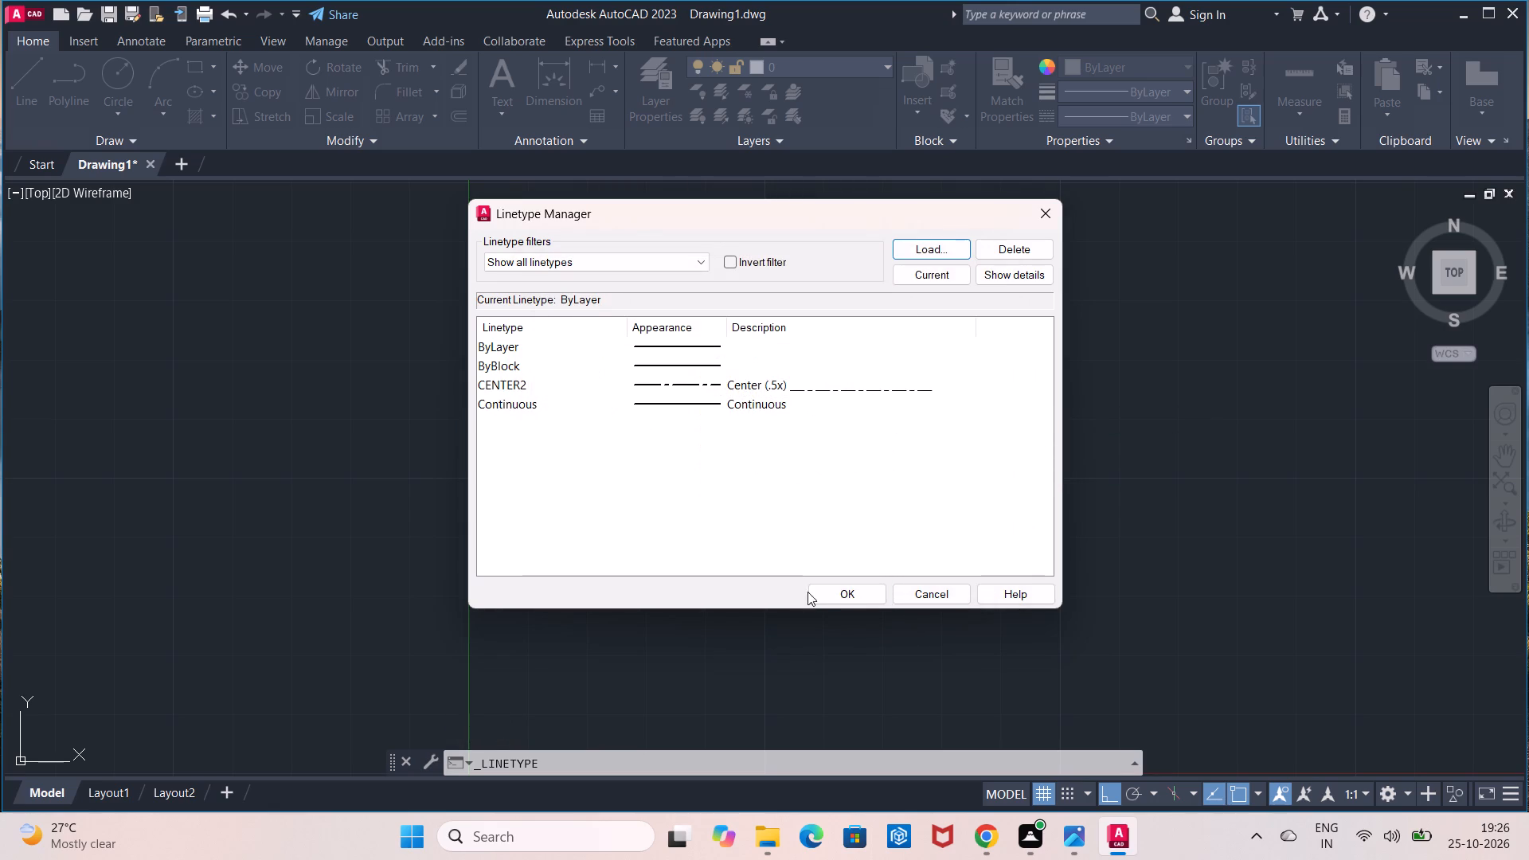
pyautogui.click(823, 600)
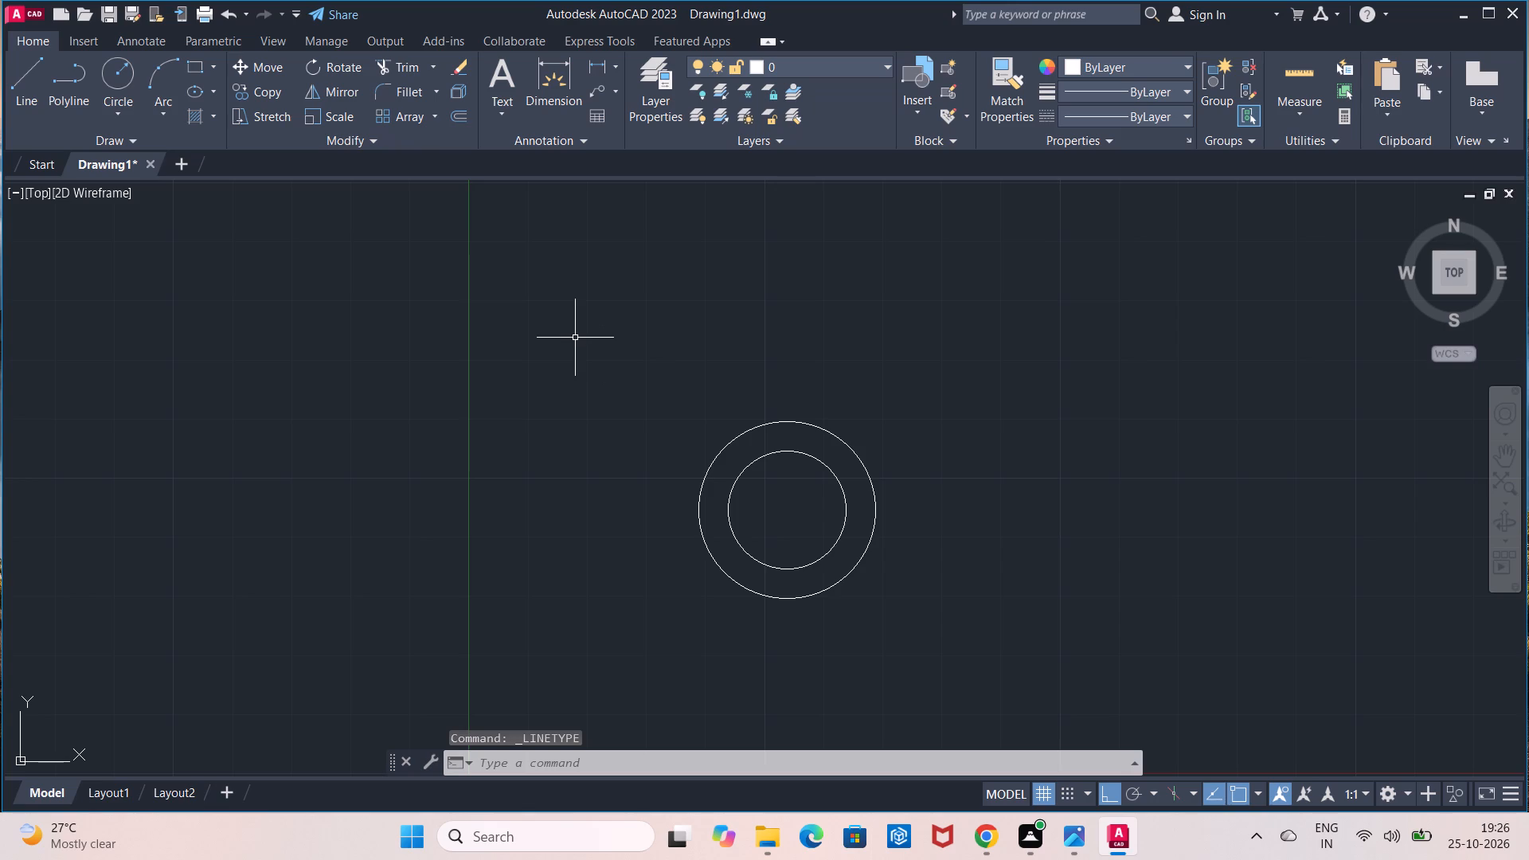
pyautogui.click(1111, 125)
pyautogui.click(1108, 178)
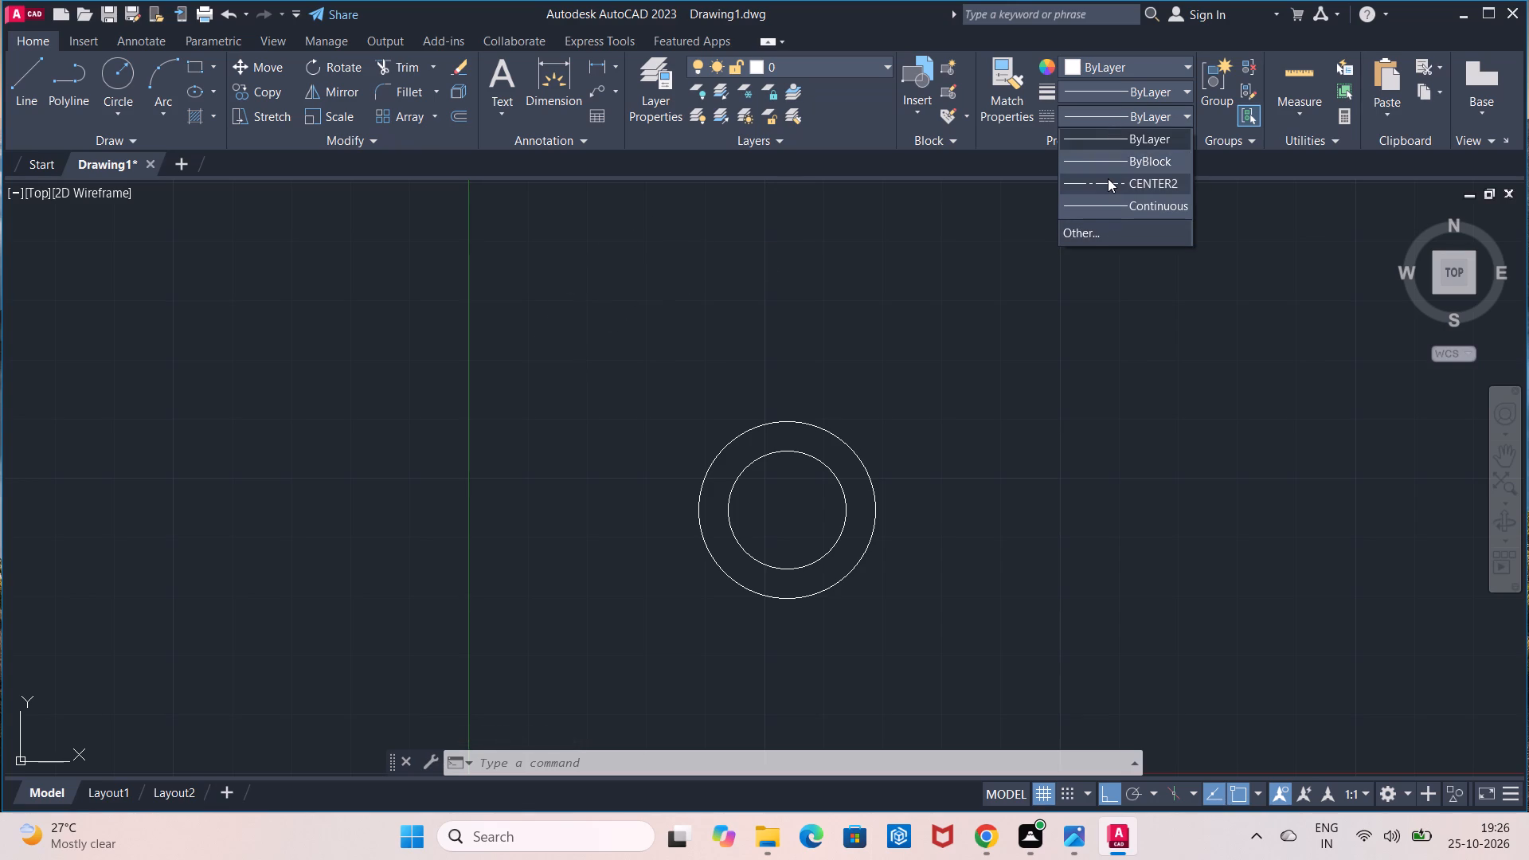
# Draw a vertical centre line 35 units long upward from the common centre of the two circles.
pyautogui.click(24, 112)
pyautogui.click(790, 513)
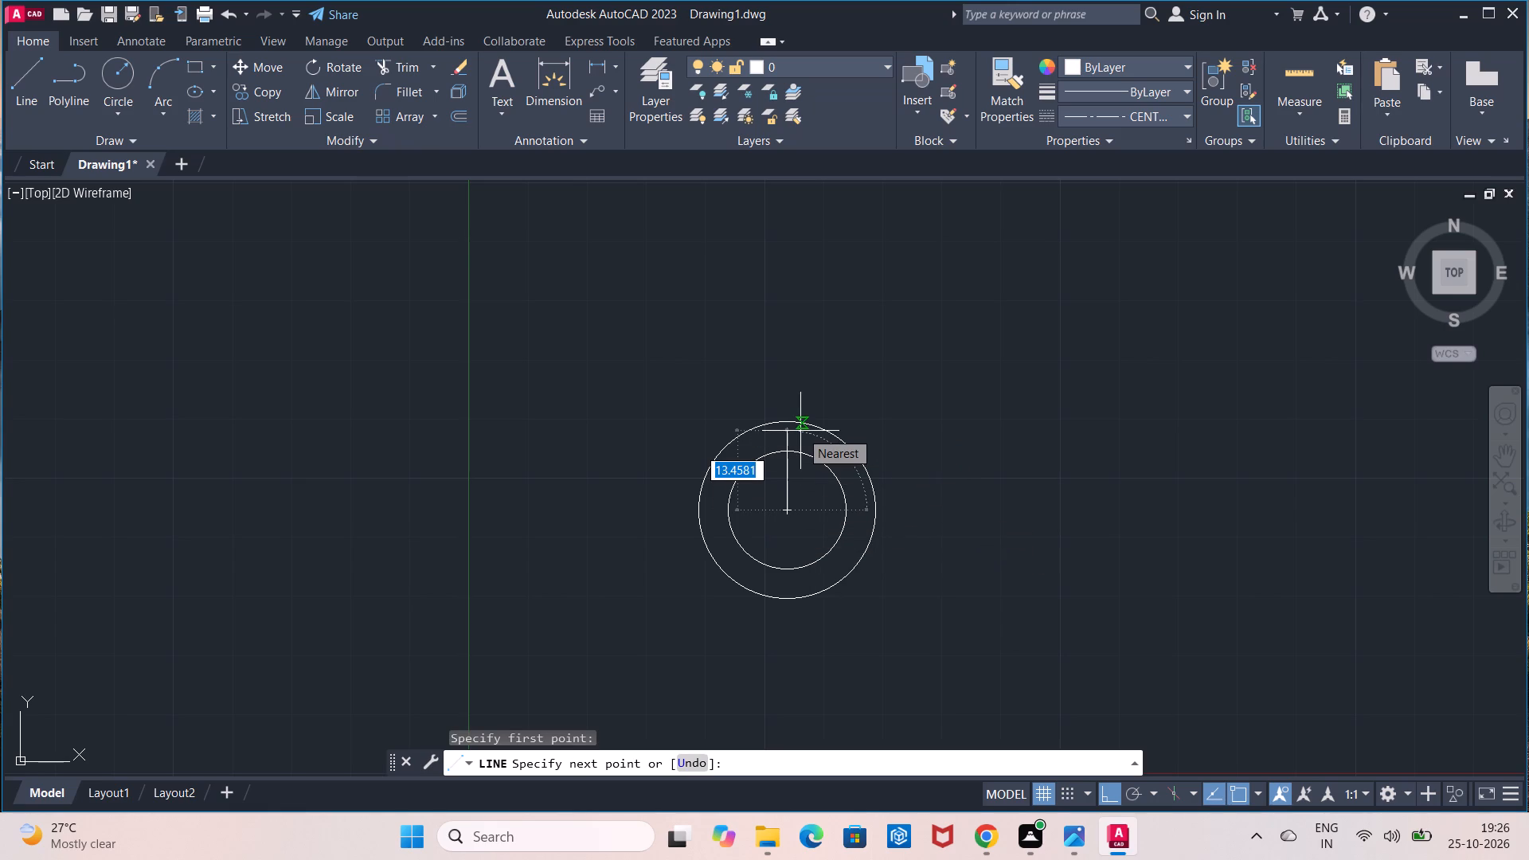
pyautogui.press('F8')
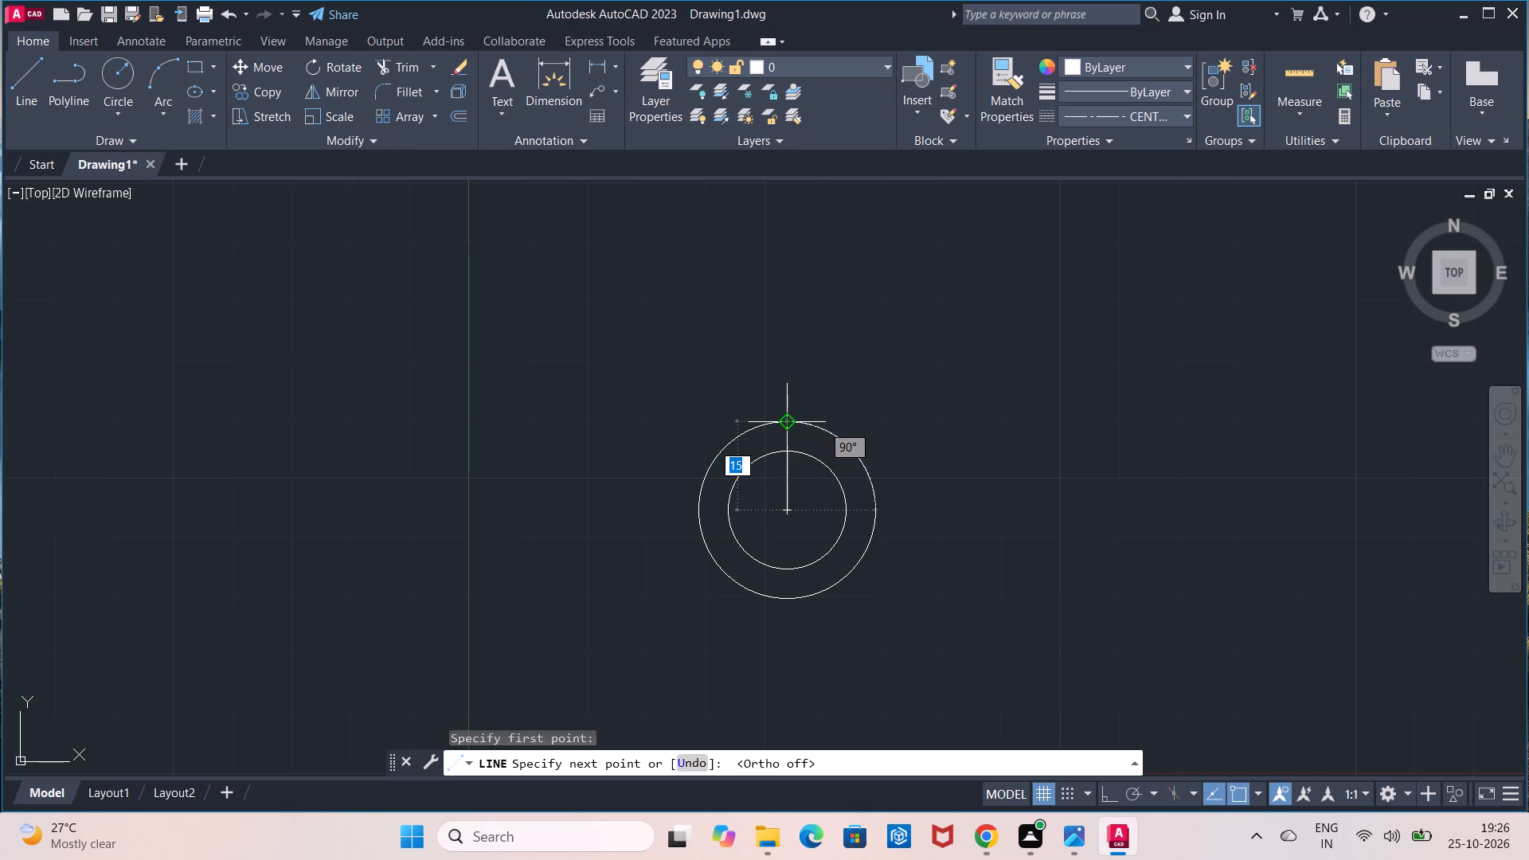
pyautogui.press('F8')
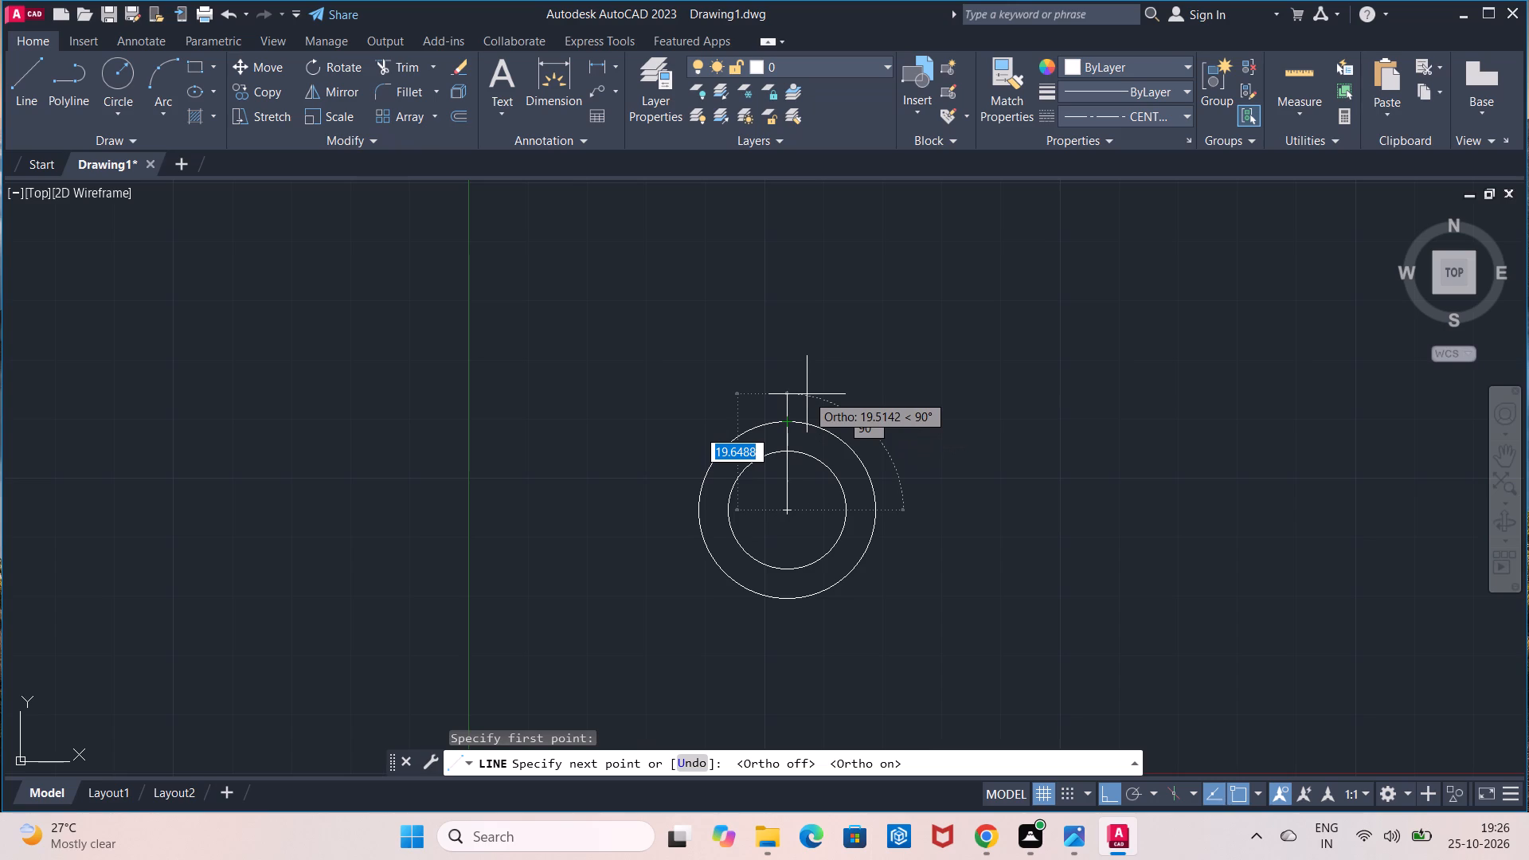
pyautogui.press('3')
pyautogui.press('5')
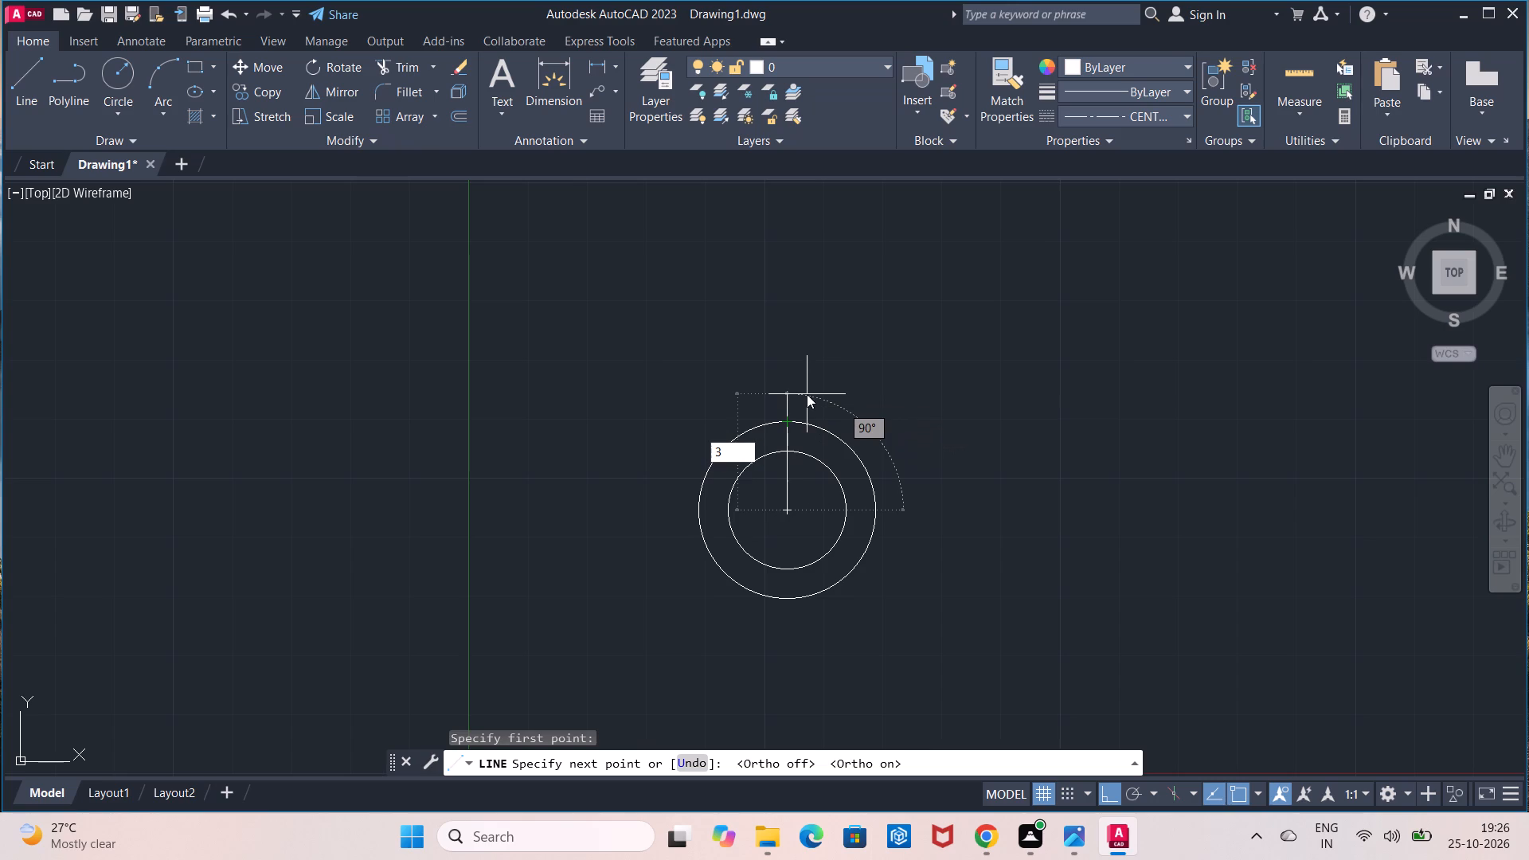
pyautogui.press('Return')
pyautogui.press('Escape')
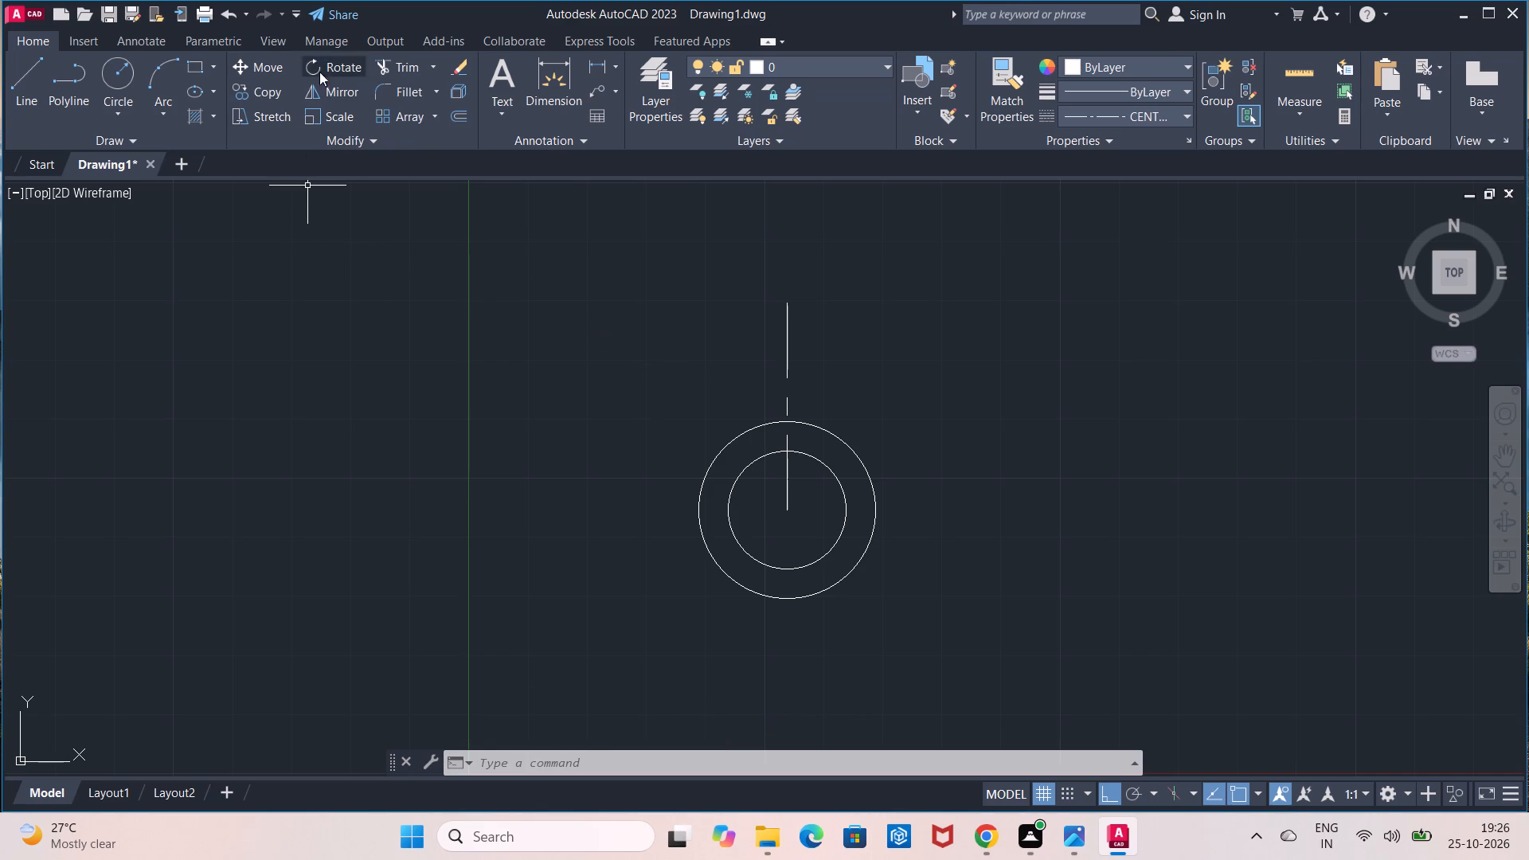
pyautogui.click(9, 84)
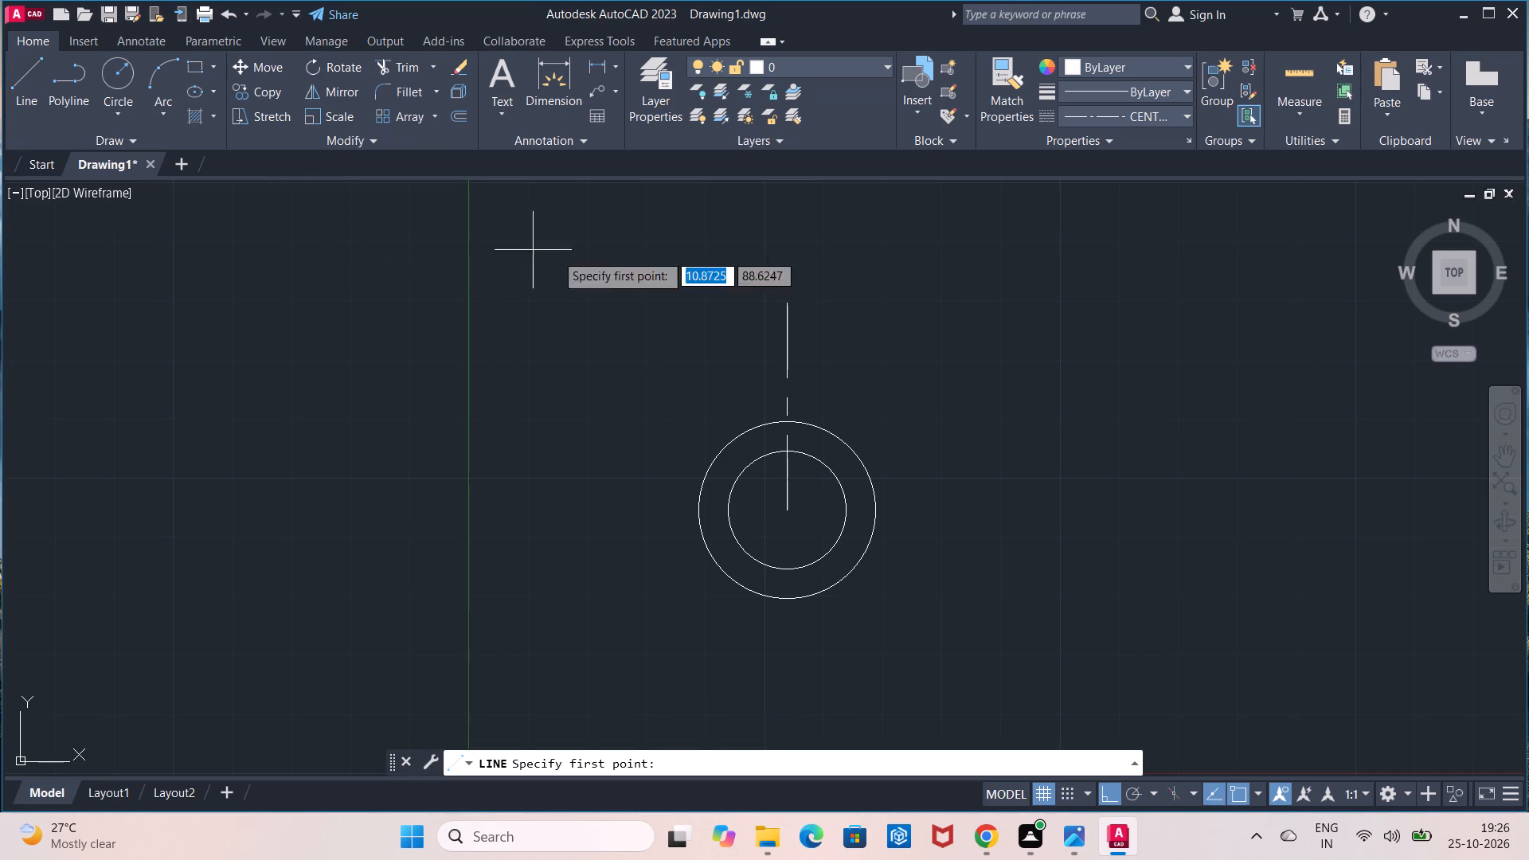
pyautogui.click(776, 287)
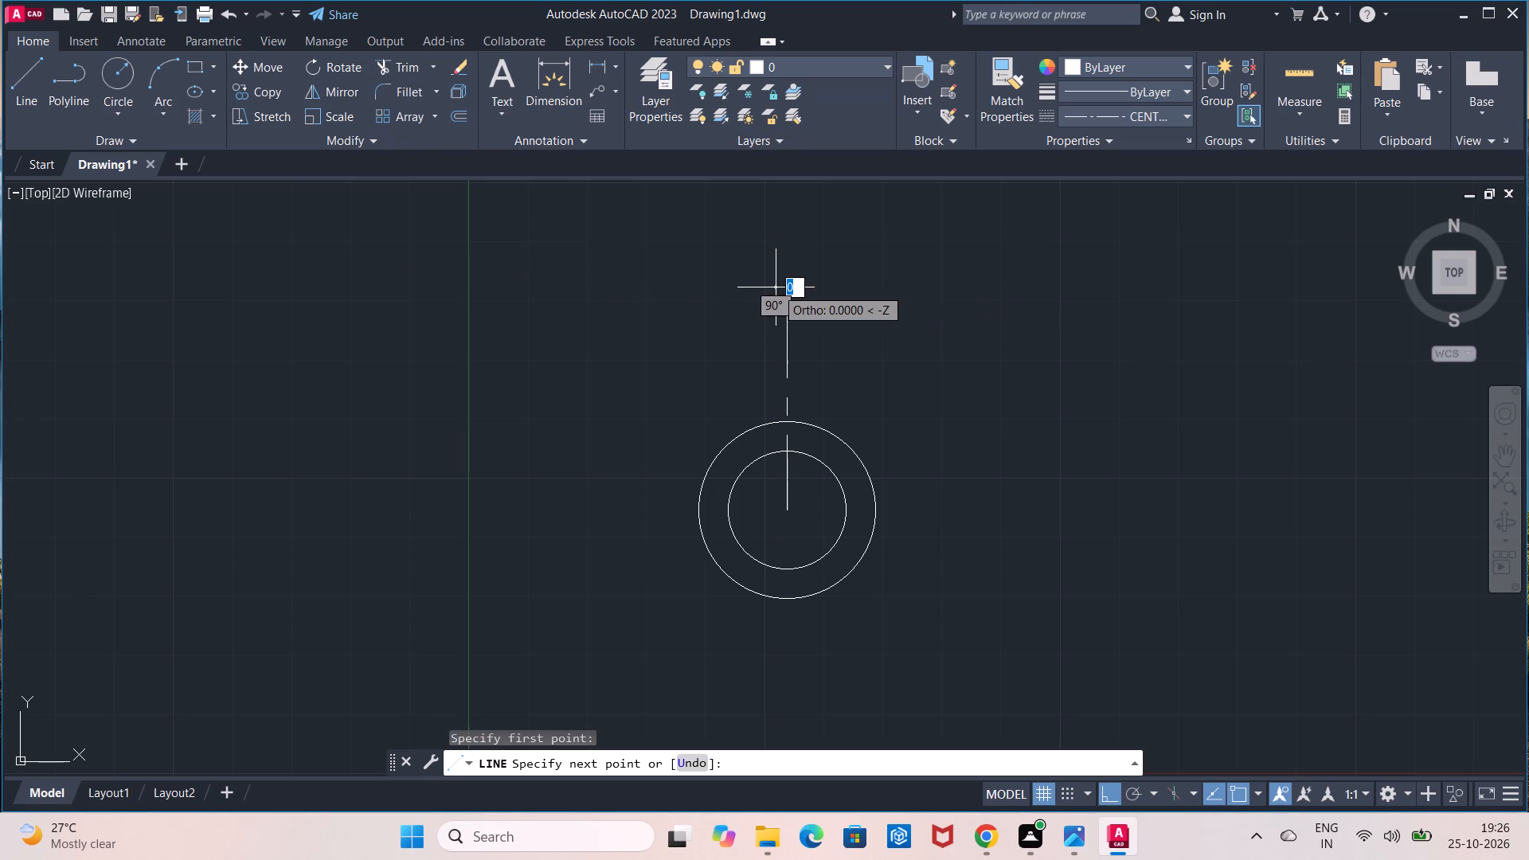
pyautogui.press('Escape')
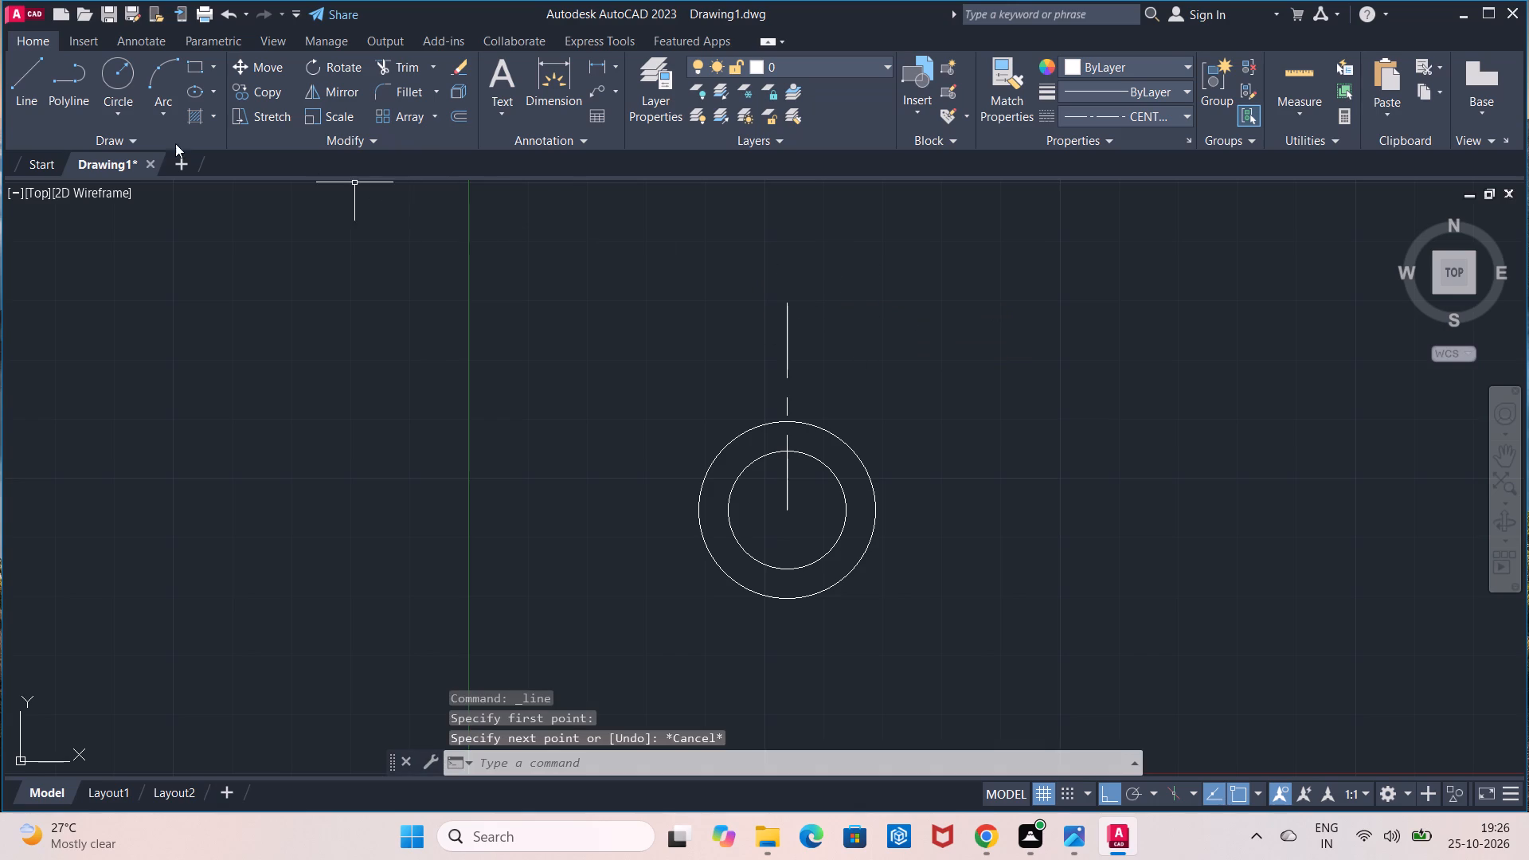
# Draw a horizontal centre line 40 units long to the right from the upper end of the vertical centre line.
pyautogui.scroll(-2, 807, 302)
pyautogui.moveTo(807, 302); pyautogui.dragTo(824, 503, button='middle')
pyautogui.scroll(1, 824, 503)
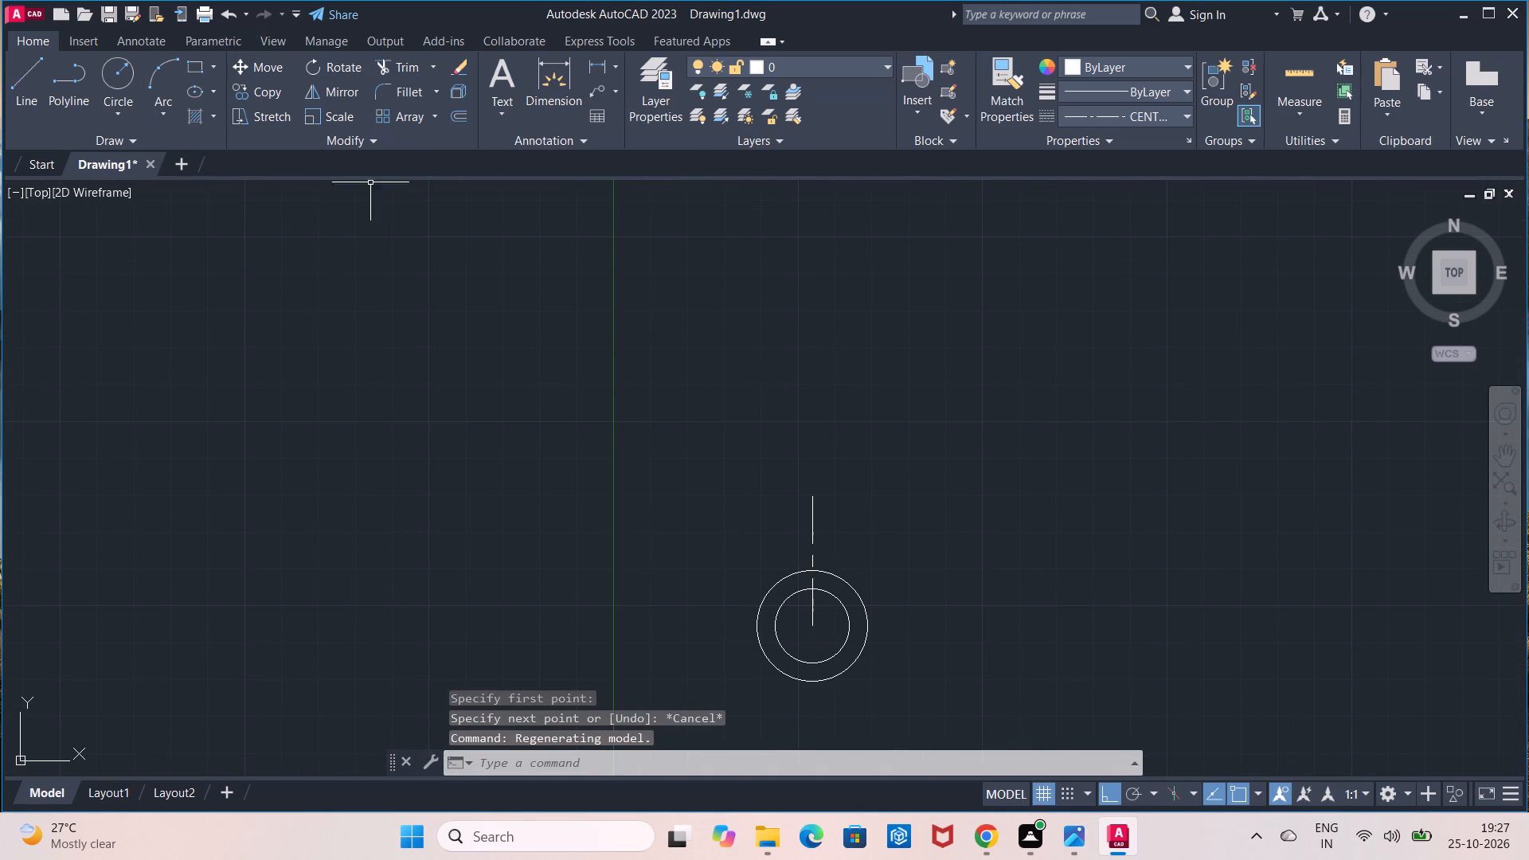
pyautogui.click(41, 101)
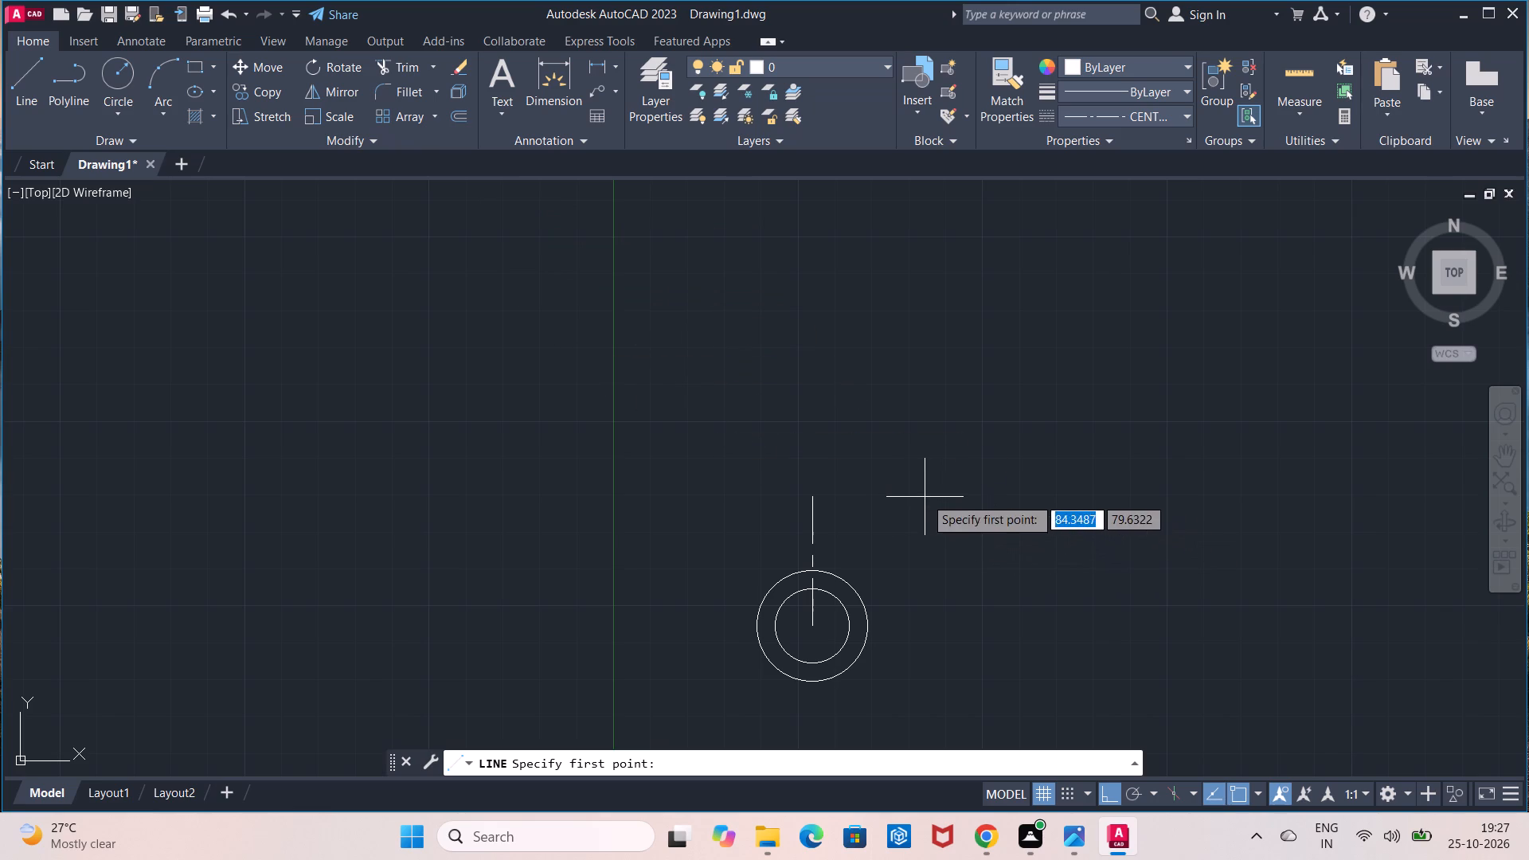
pyautogui.click(812, 495)
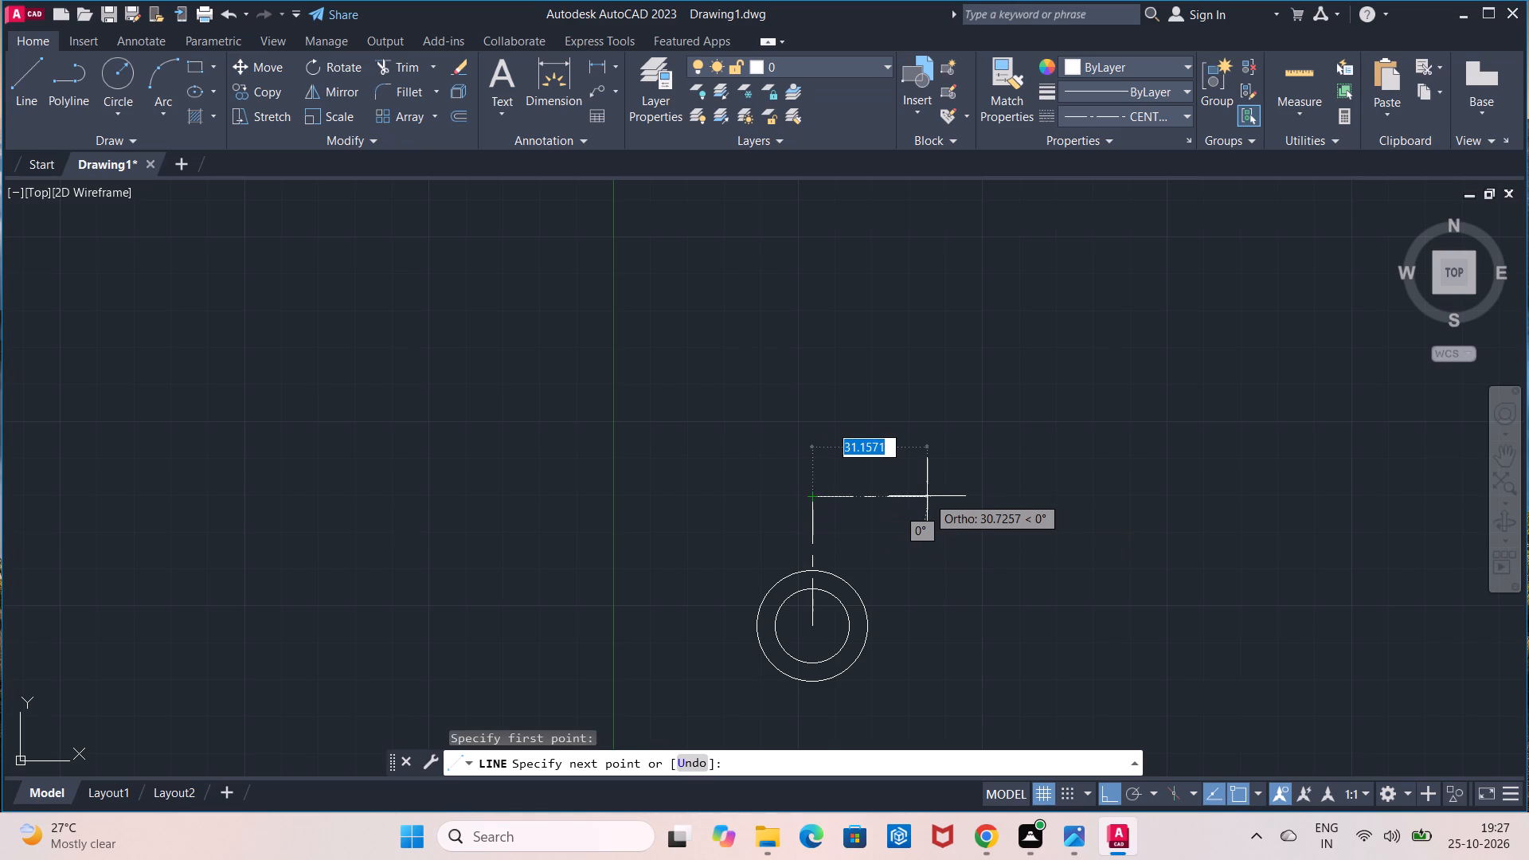
pyautogui.write('40')
pyautogui.press('Return')
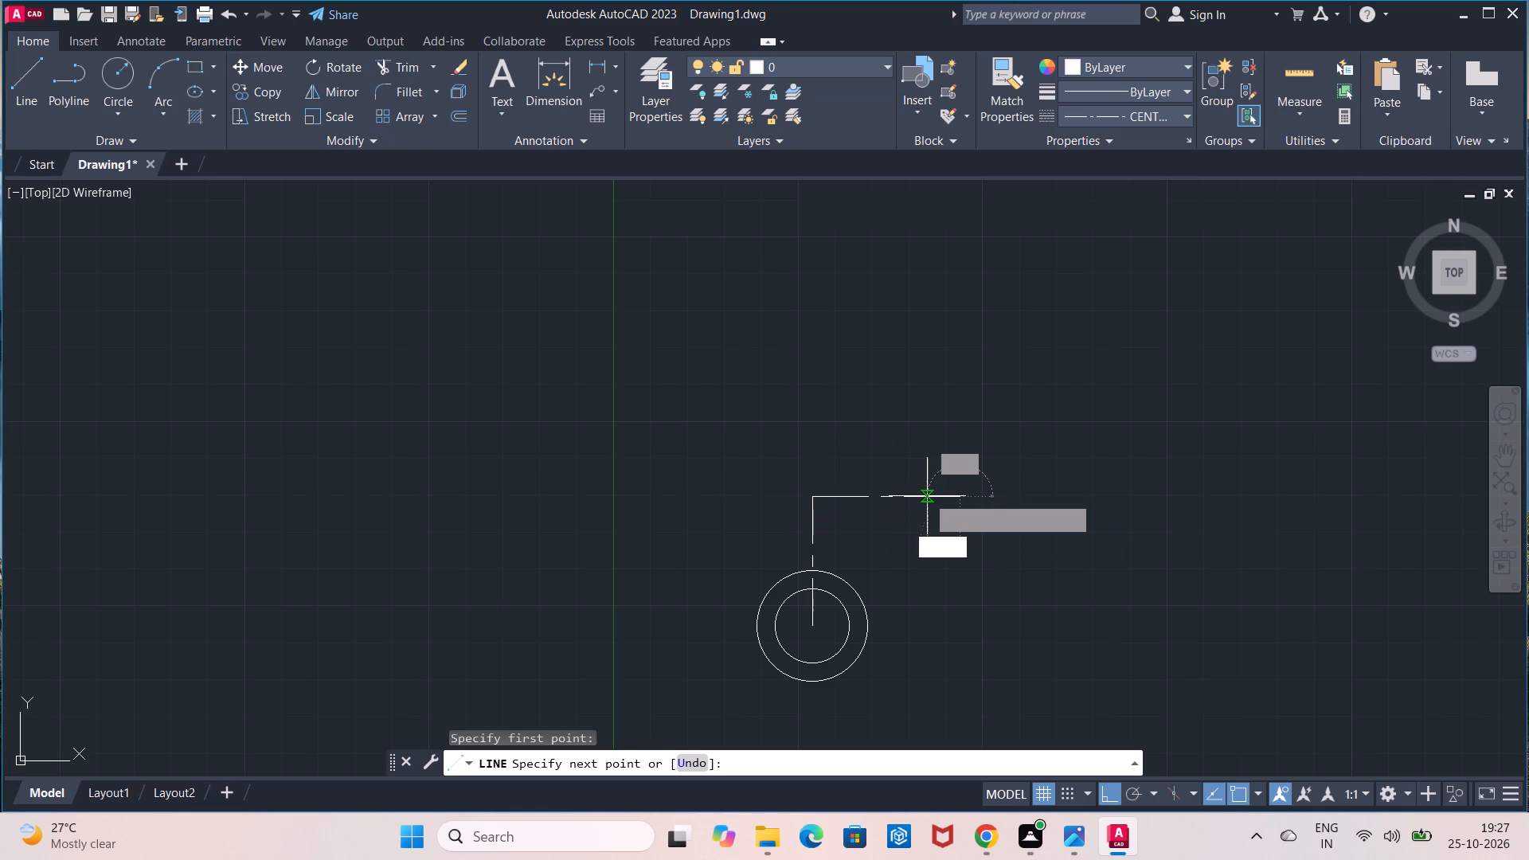
pyautogui.press('Escape')
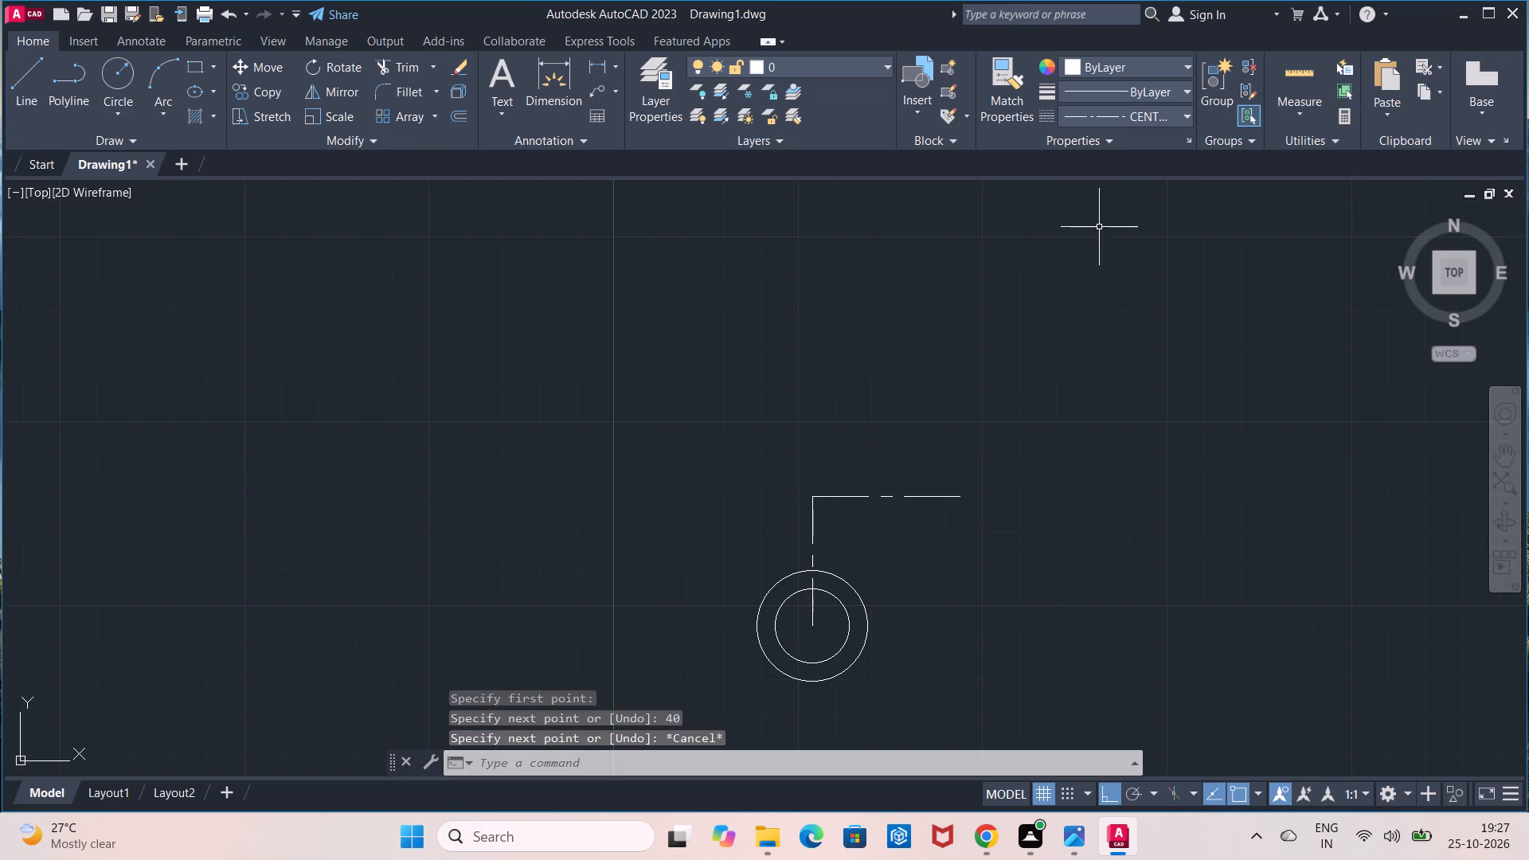
# Set the current linetype back to ByLayer.
pyautogui.click(1146, 120)
pyautogui.click(1144, 146)
# Draw a circle of radius 20 centred on the right end of the horizontal centre line.
pyautogui.click(136, 80)
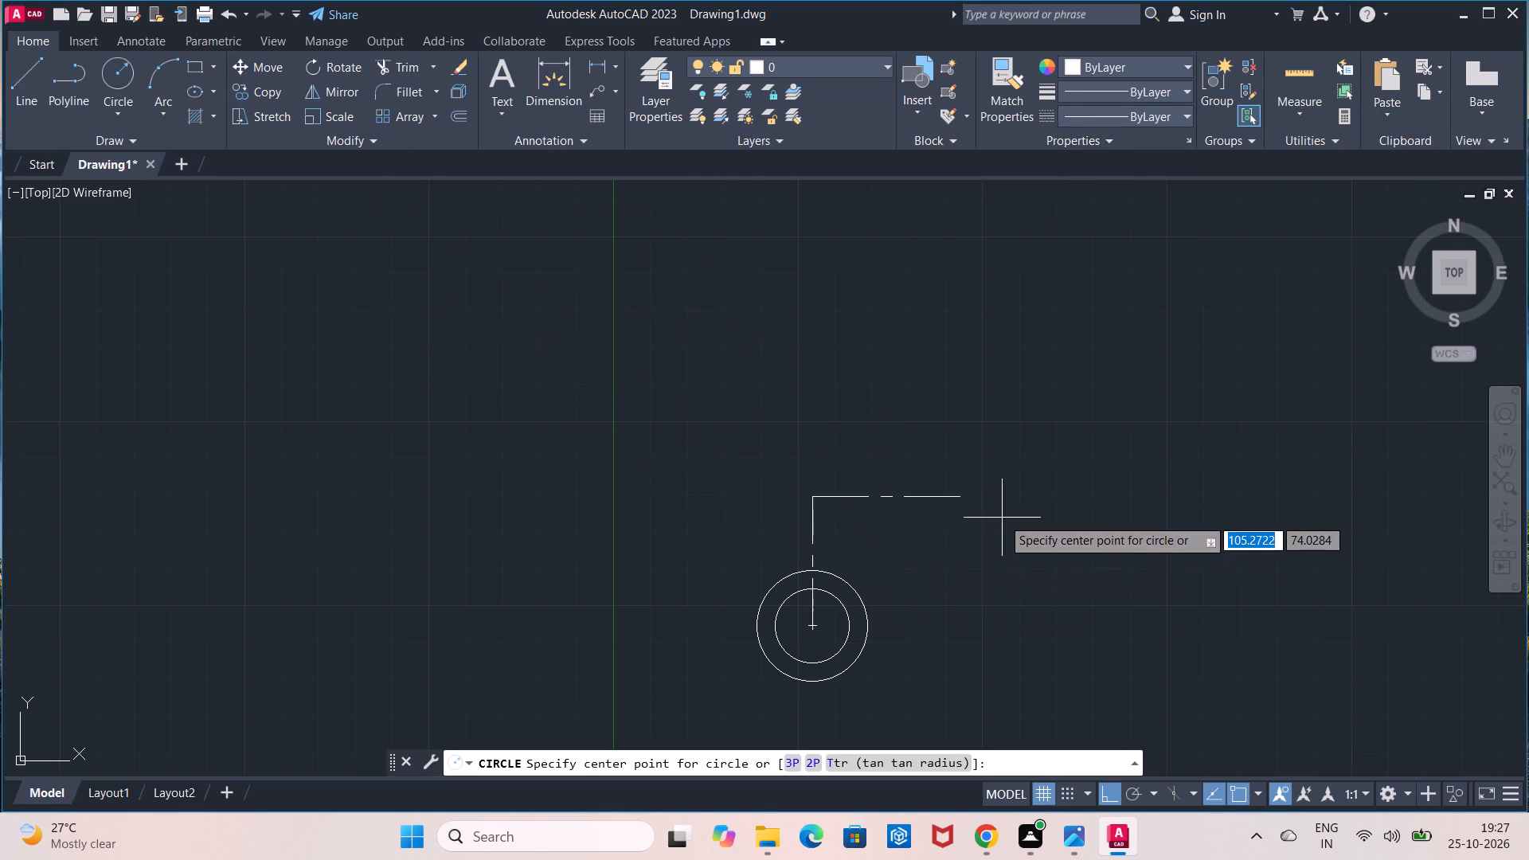
pyautogui.click(958, 495)
pyautogui.write('20')
pyautogui.press('Return')
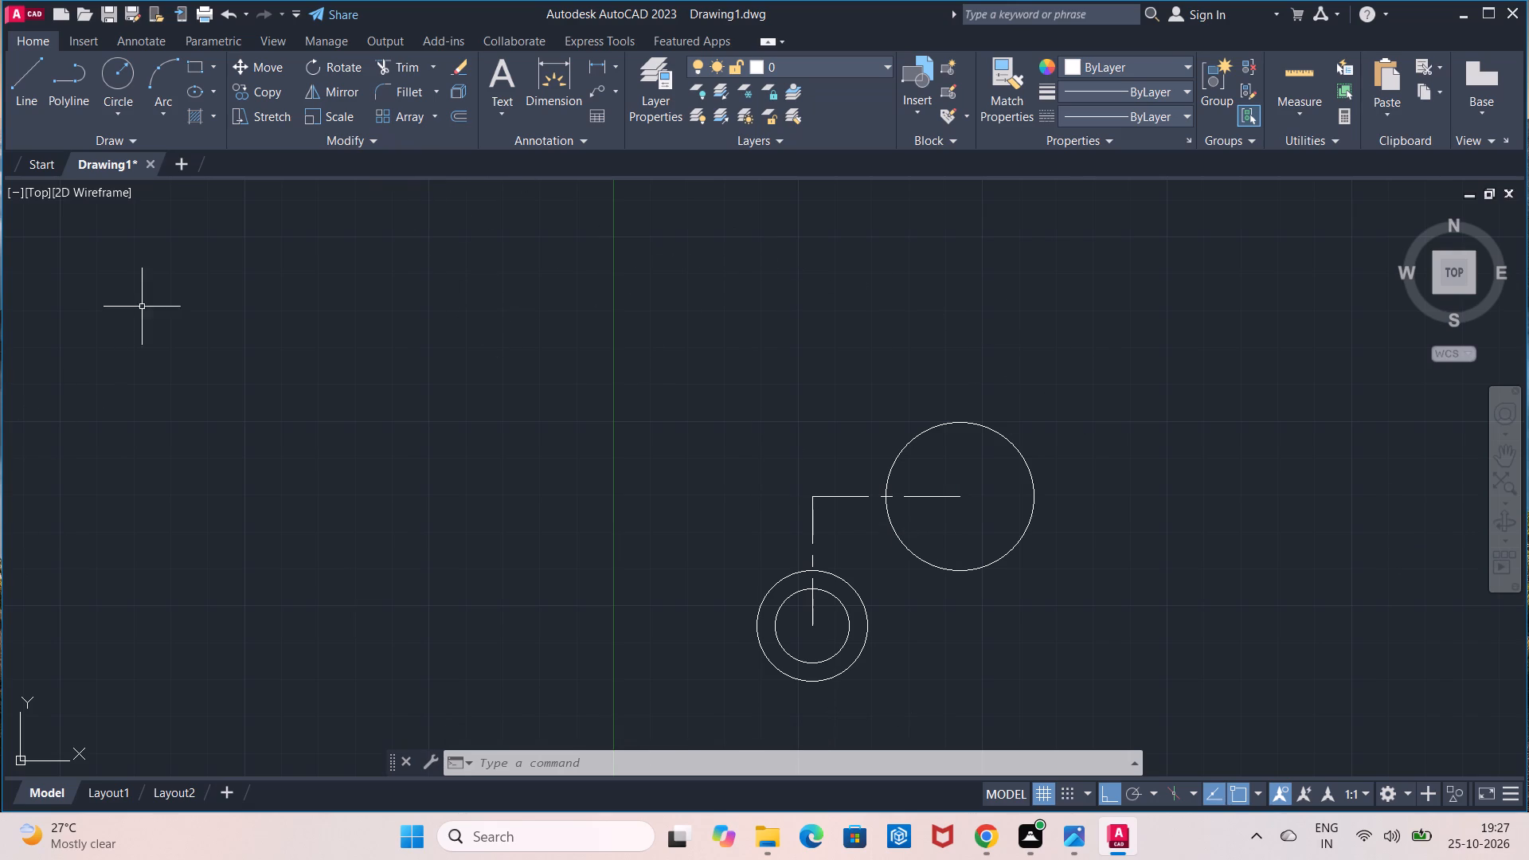
# Draw a Tan, Tan, Radius circle of radius 20 touching the lower pair's outer circle and the underside of the upper circle.
pyautogui.click(123, 117)
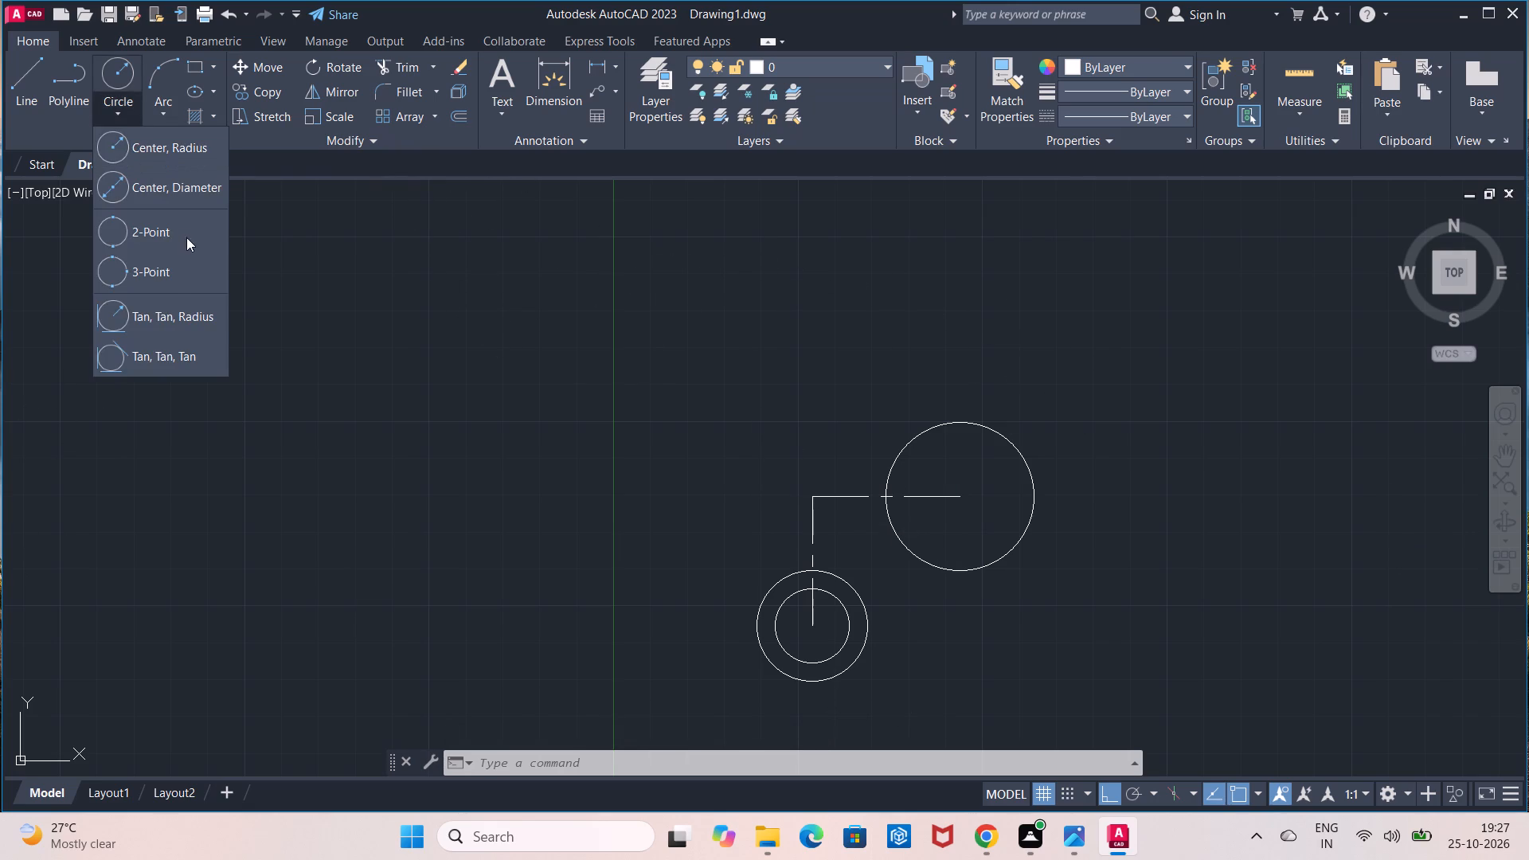
pyautogui.click(164, 301)
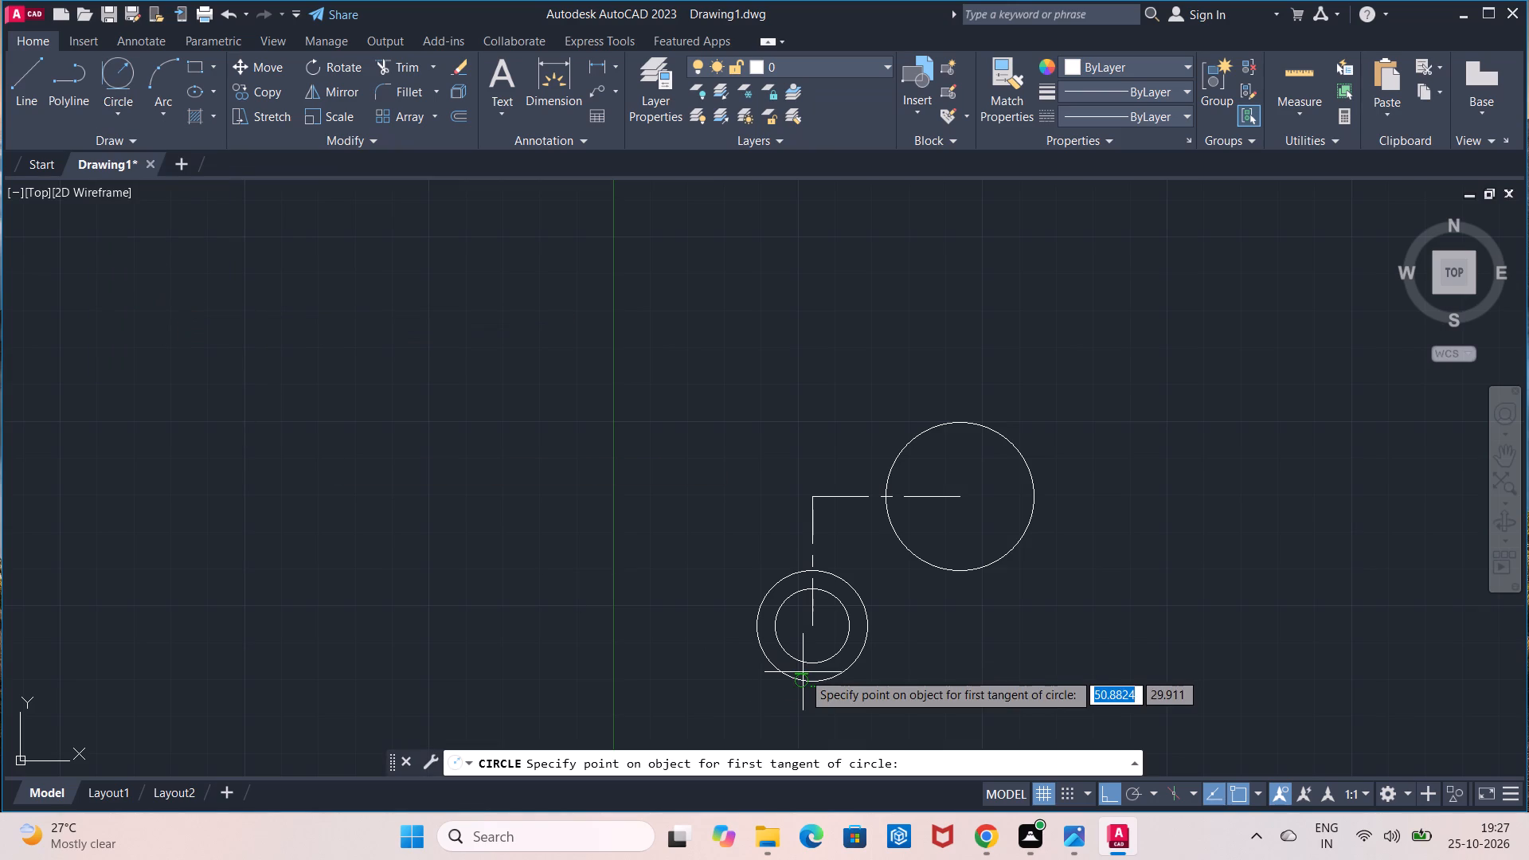
pyautogui.click(866, 627)
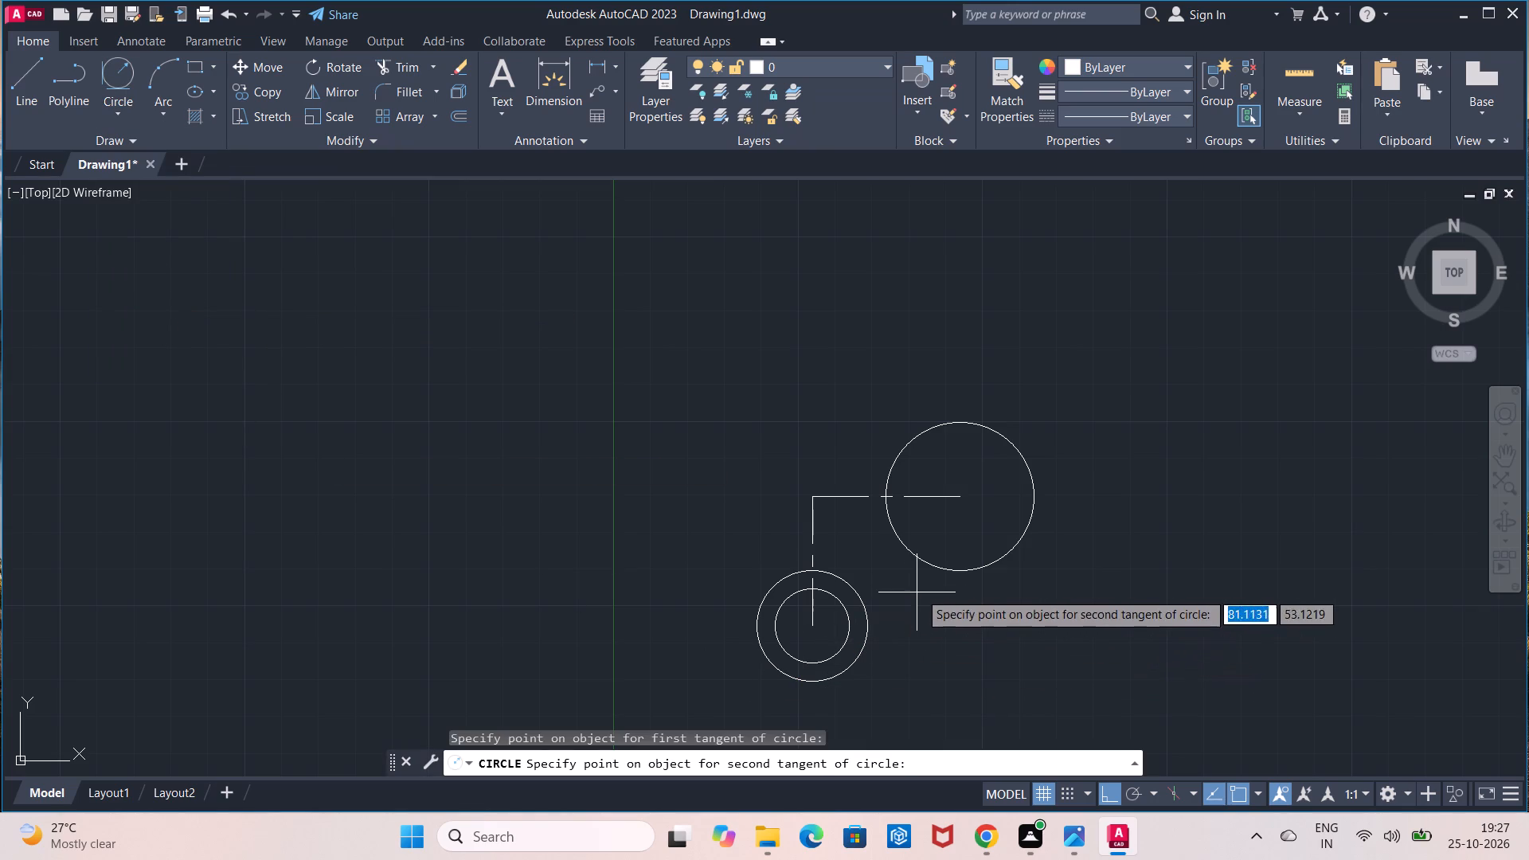
pyautogui.click(964, 571)
pyautogui.click(796, 771)
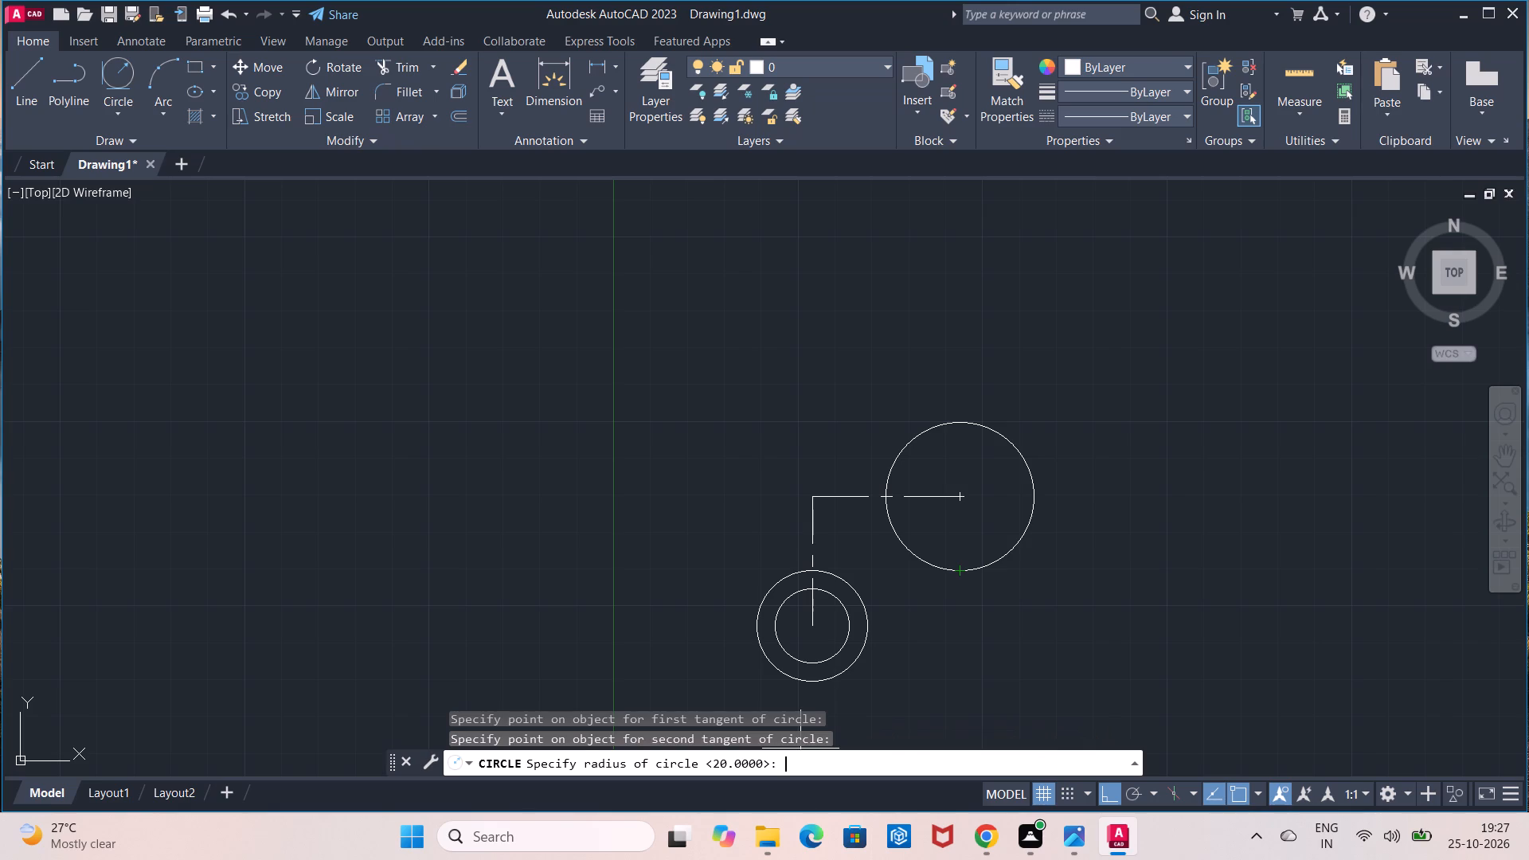
pyautogui.press('2')
pyautogui.press('0')
pyautogui.press('Return')
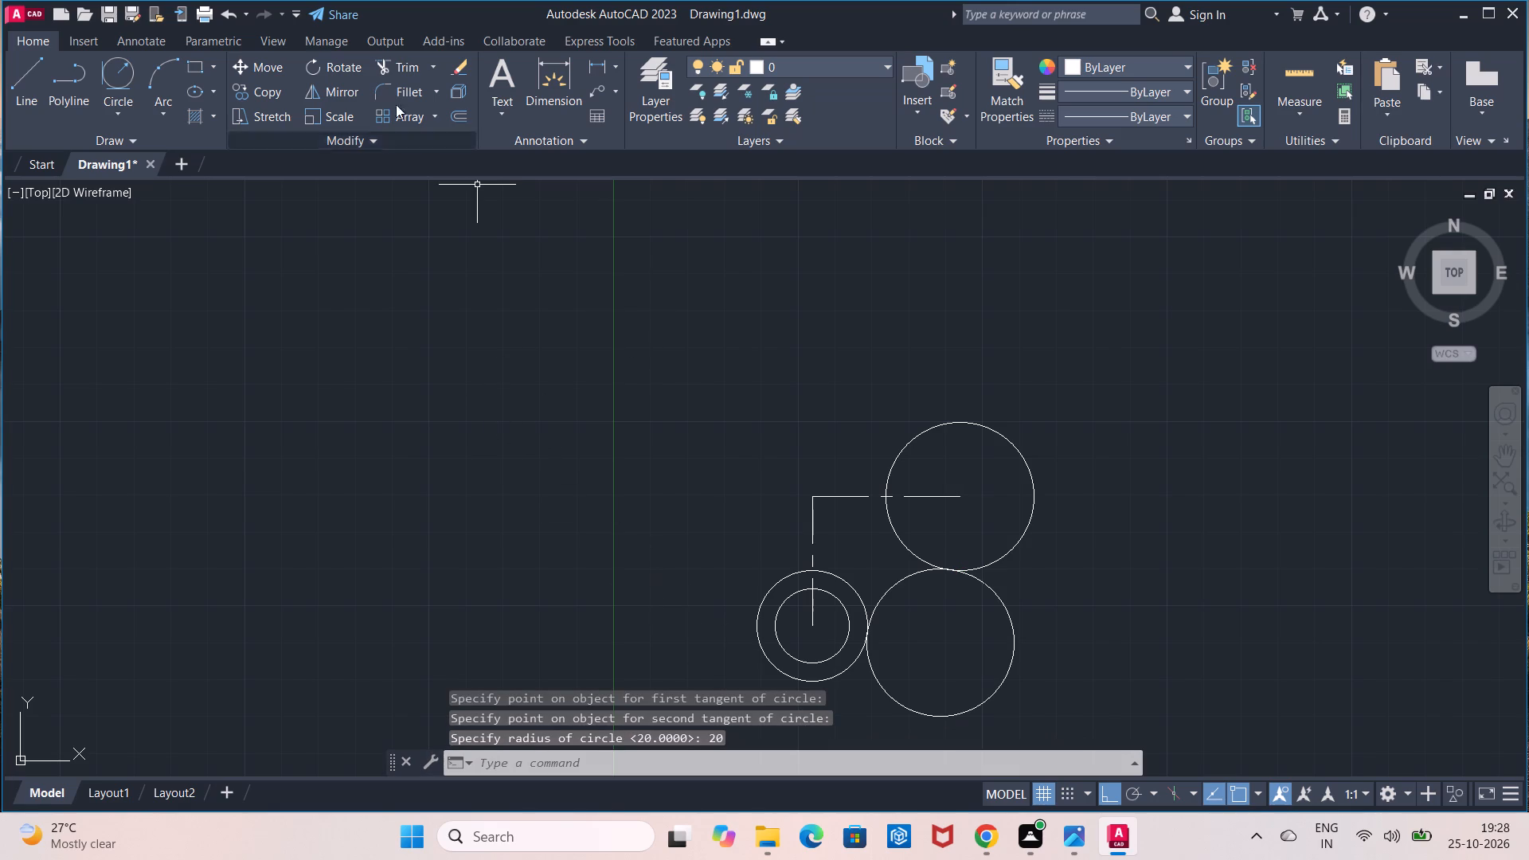
# Trim away the lower portion of the tangent circle, leaving only the arc joining the two outer circles.
pyautogui.click(388, 64)
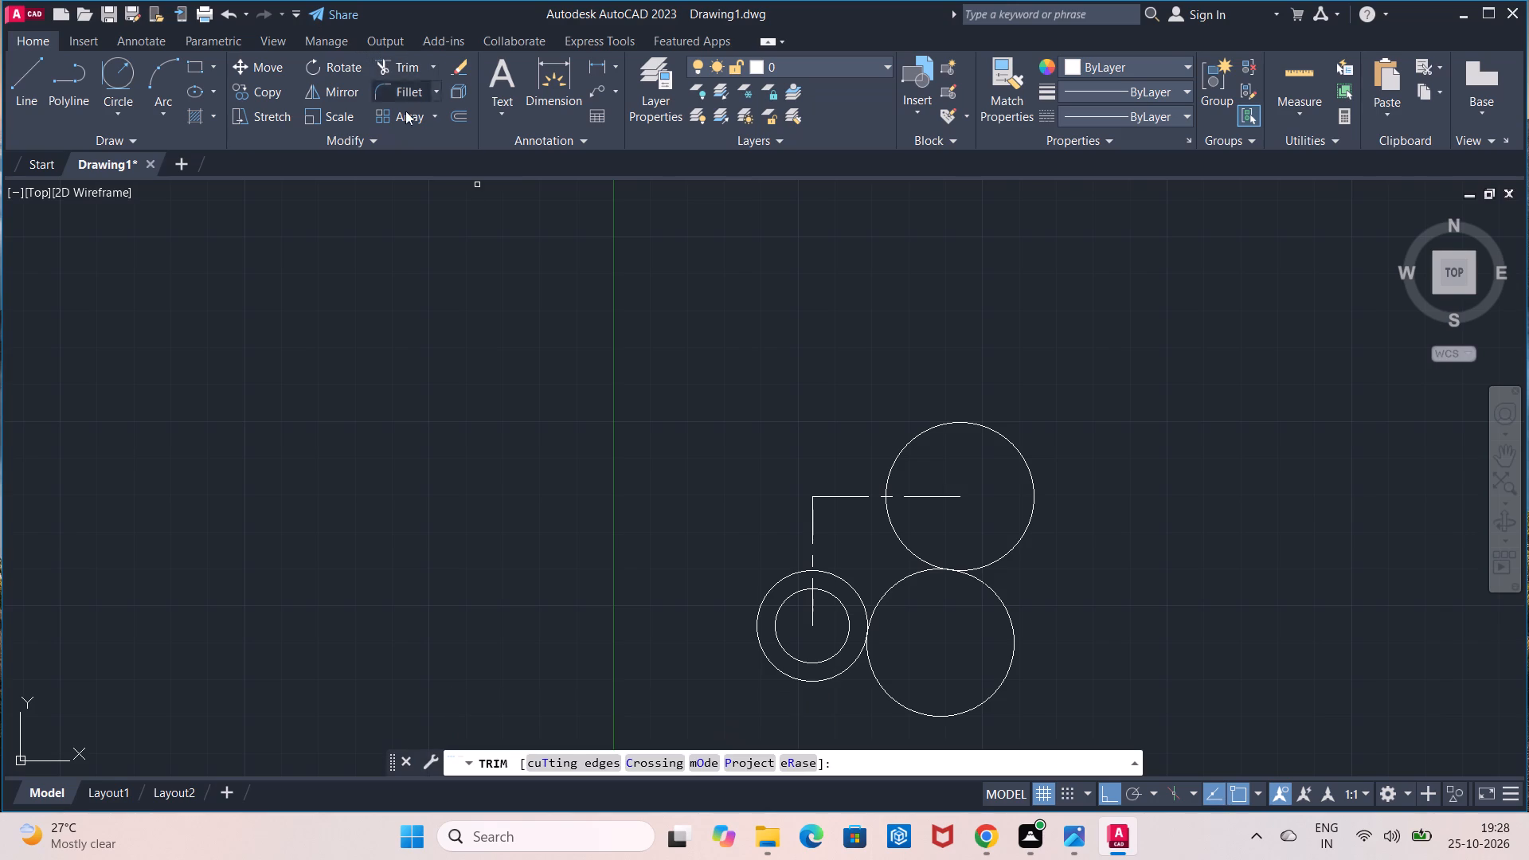
pyautogui.click(954, 717)
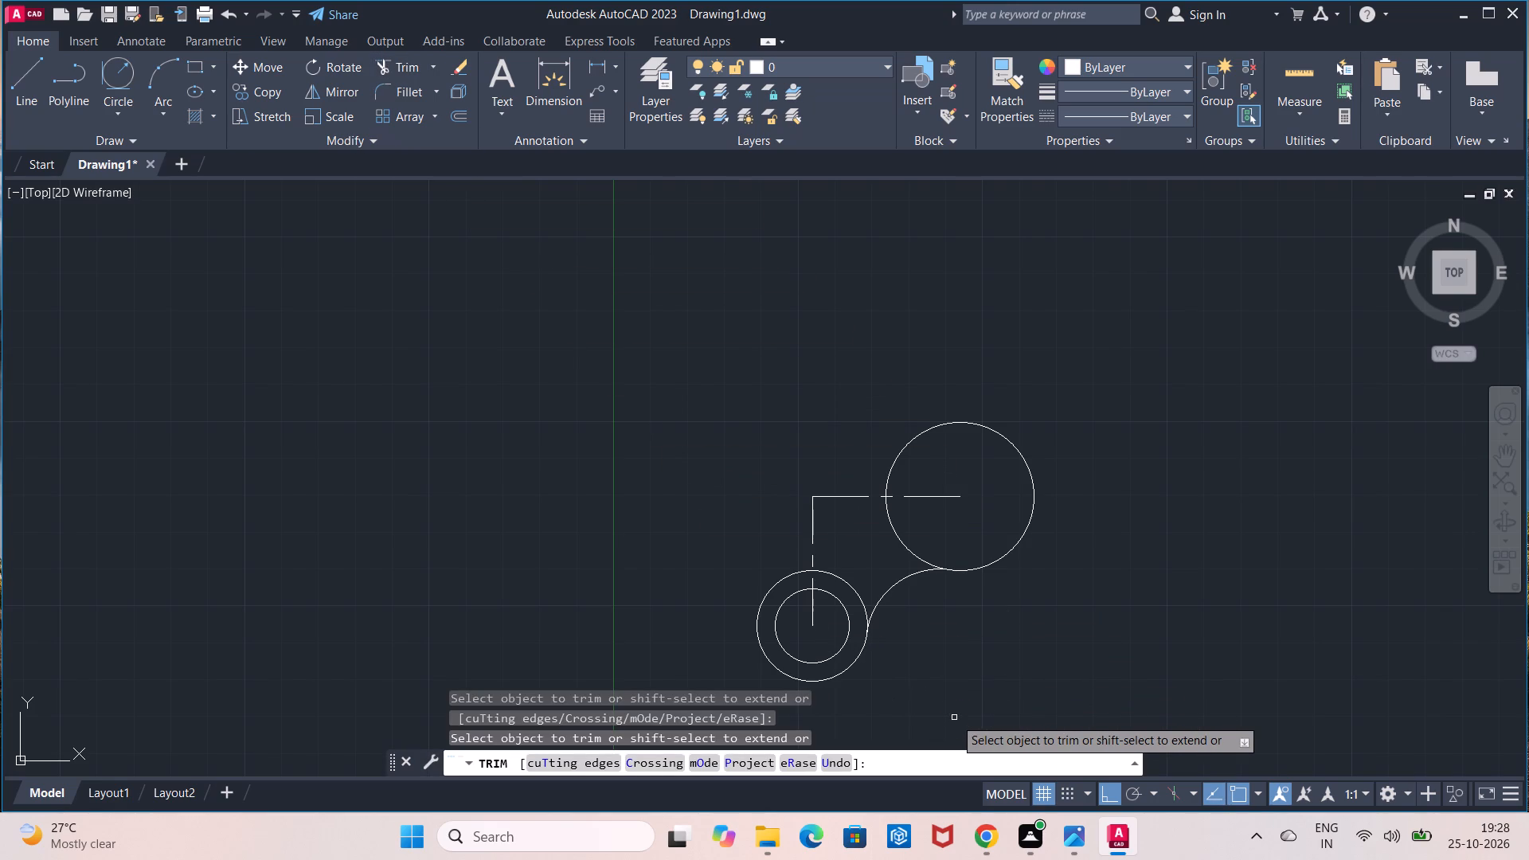
pyautogui.press('Escape')
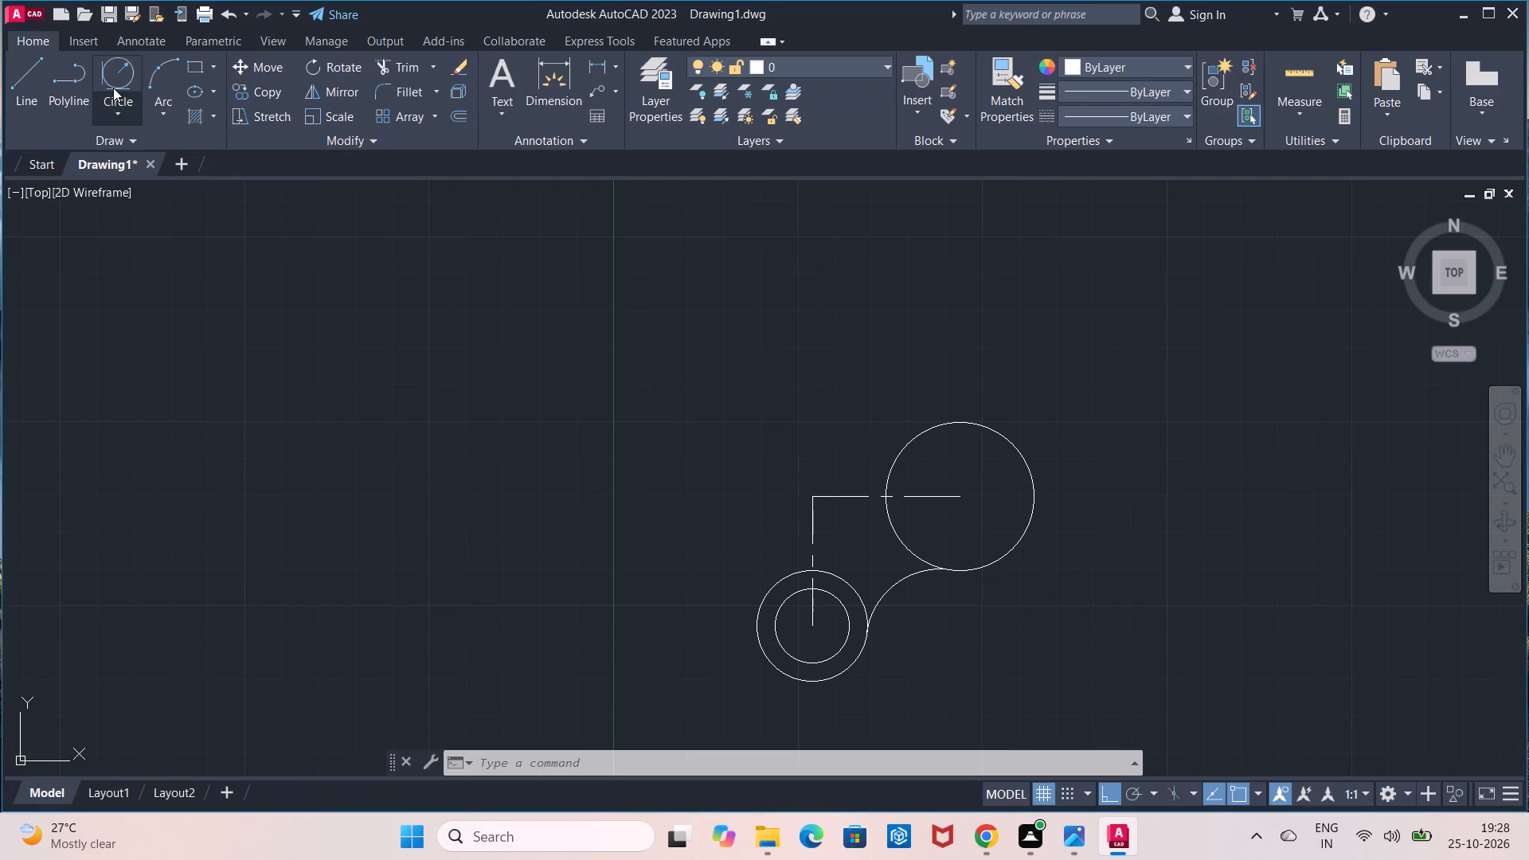
# Draw a concentric circle of radius 10 inside the upper circle, using the same centre point.
pyautogui.click(119, 105)
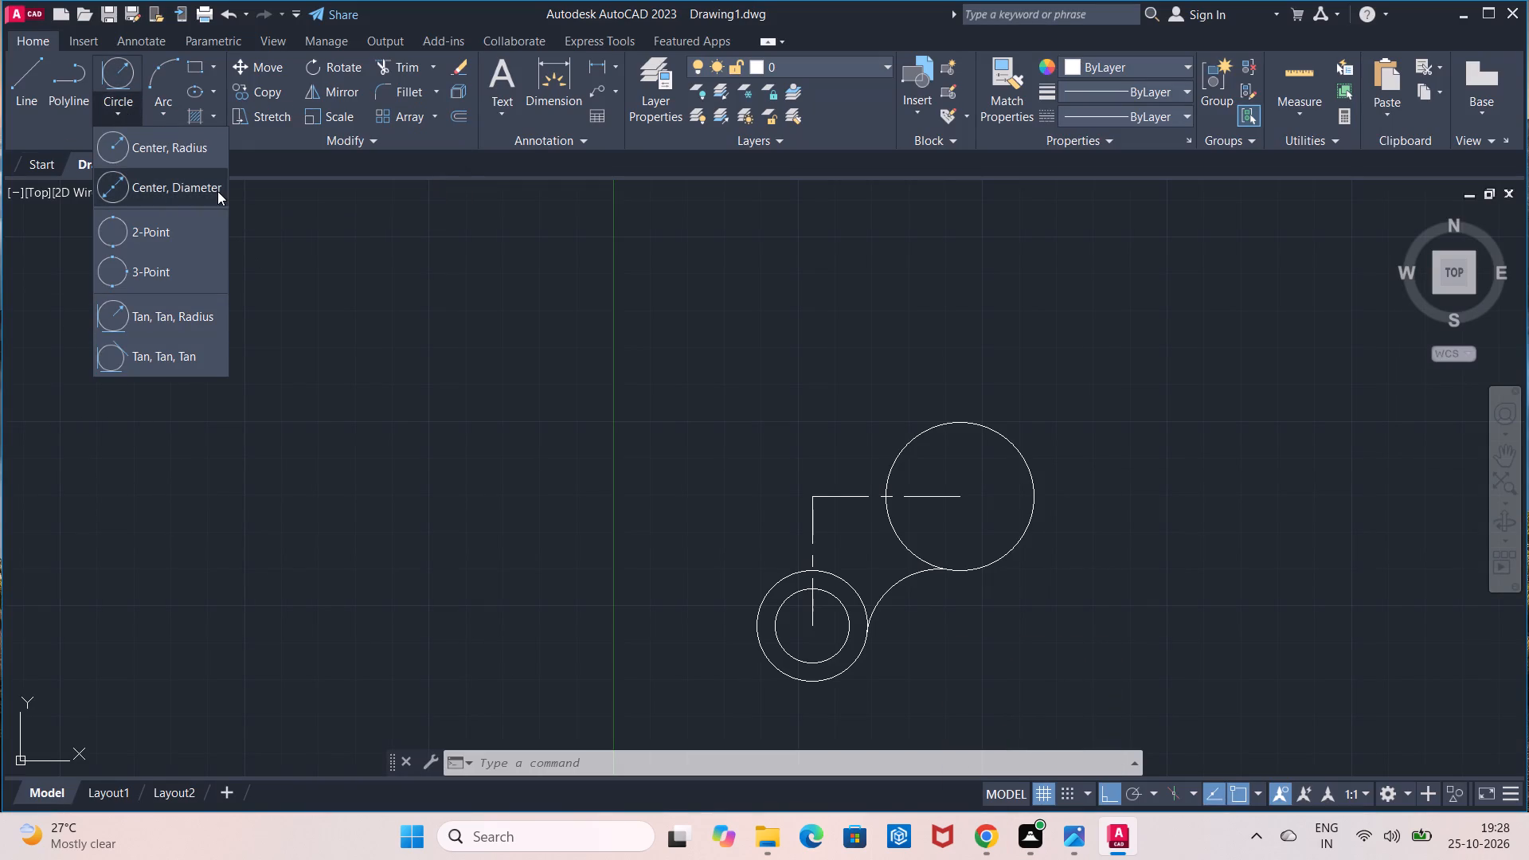
pyautogui.click(209, 152)
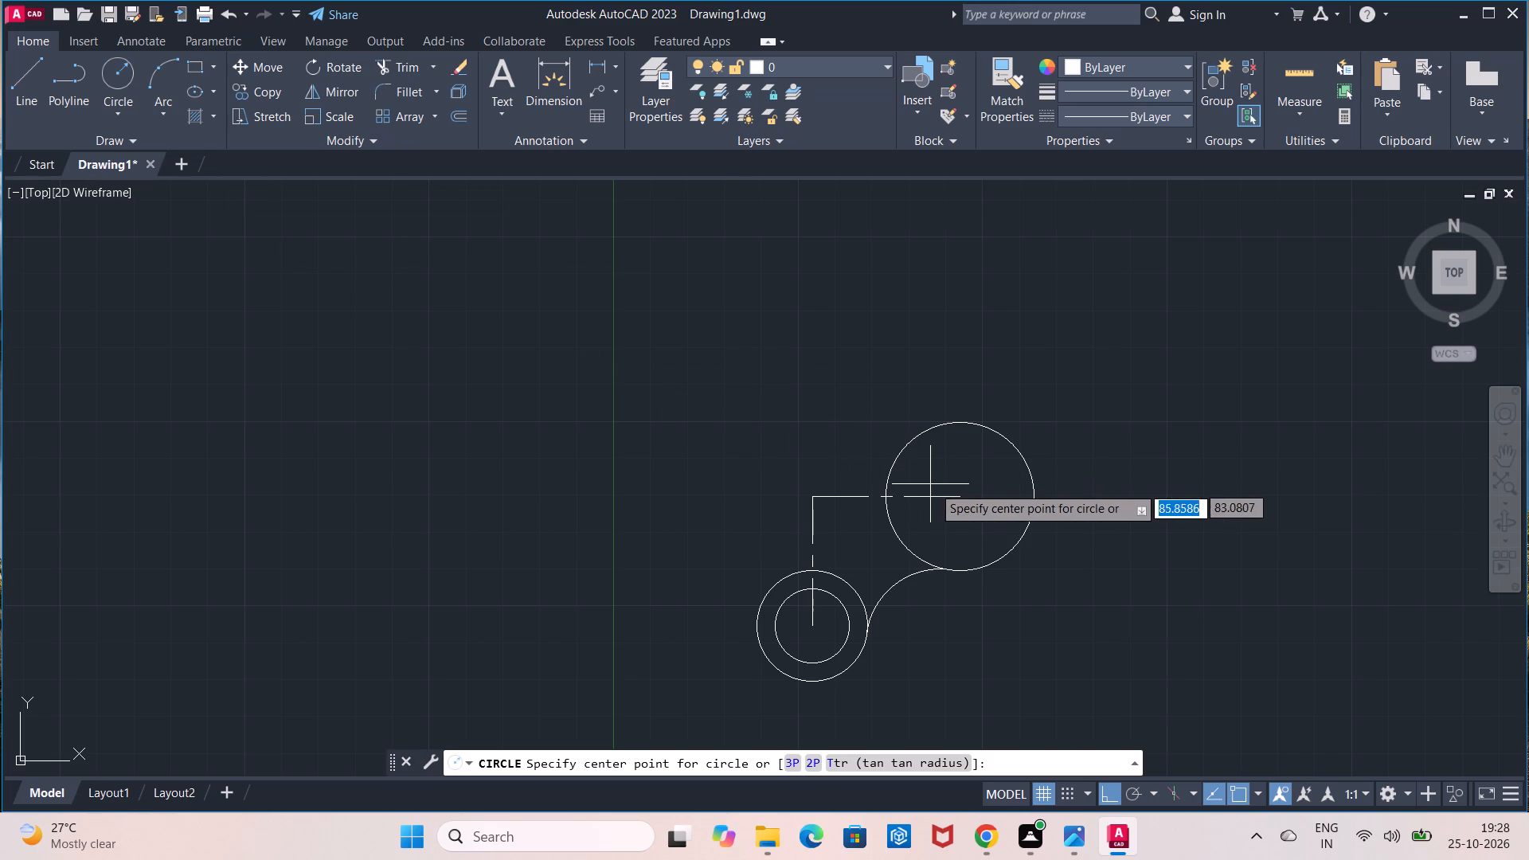
pyautogui.click(960, 496)
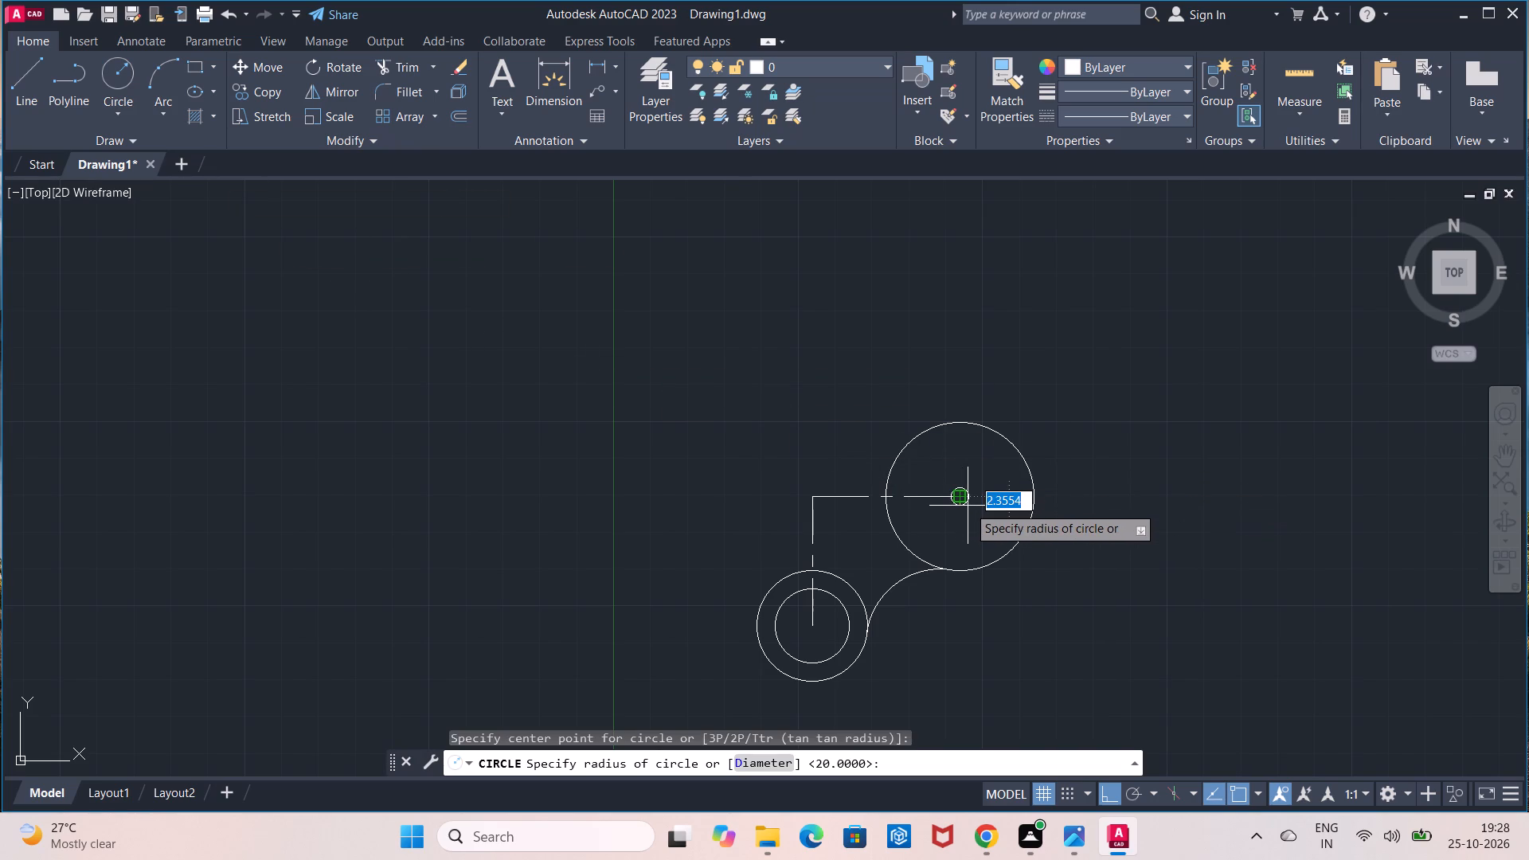
pyautogui.press('2')
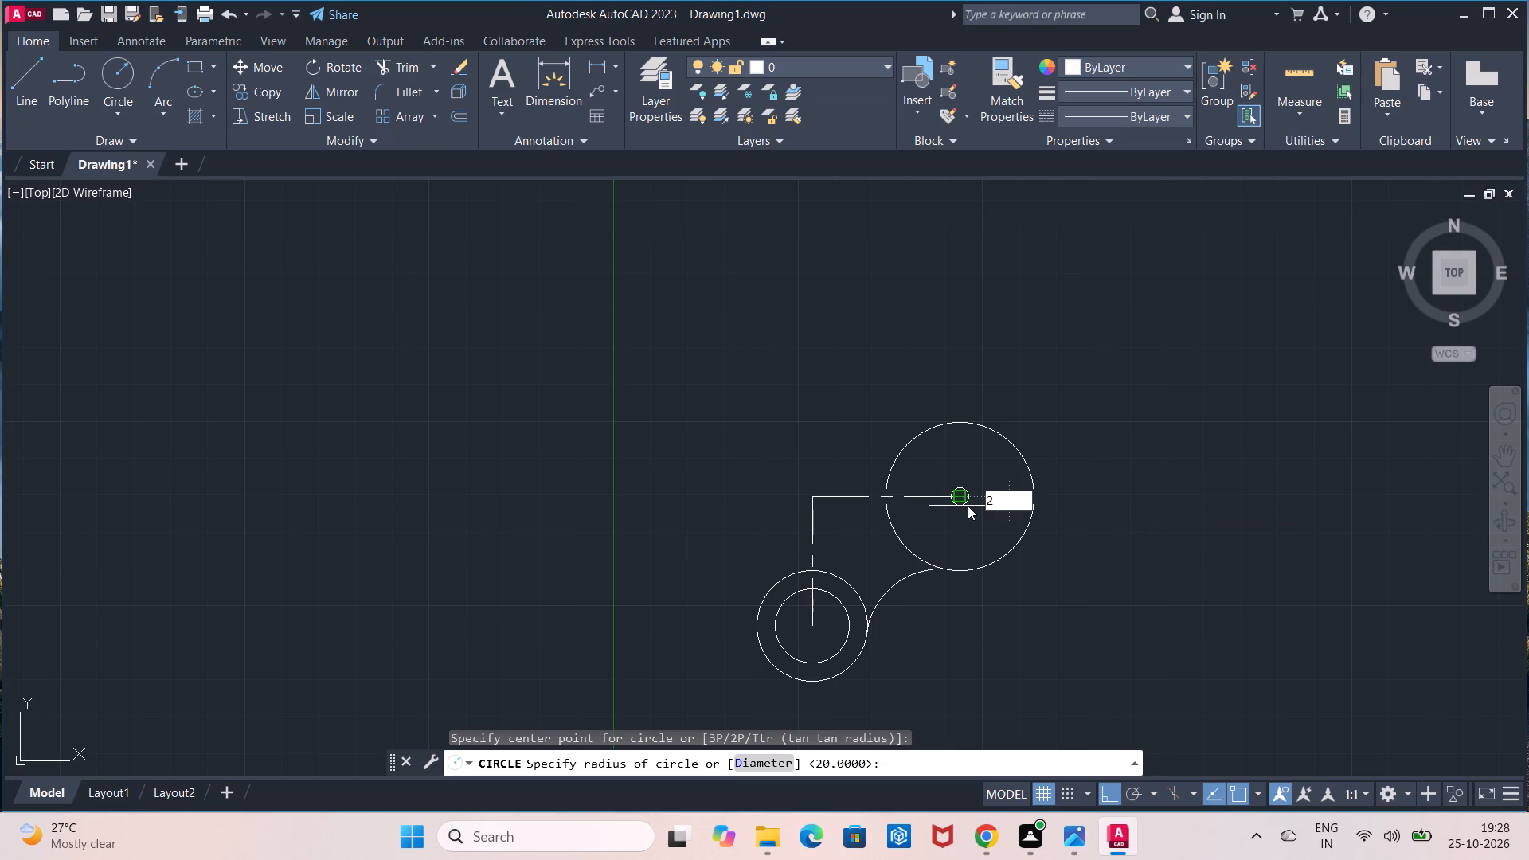
pyautogui.press('BackSpace')
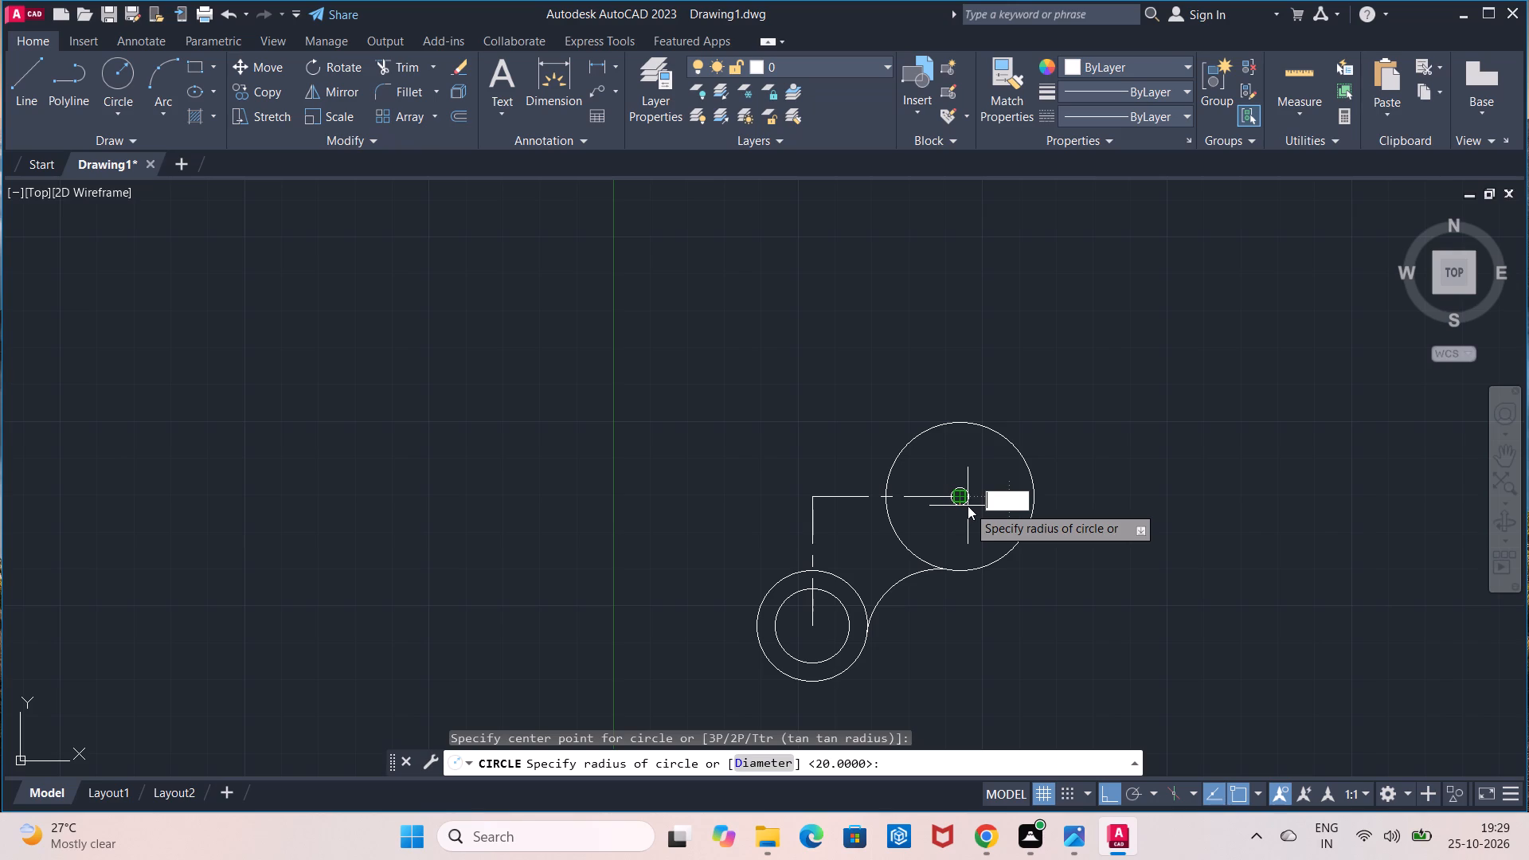
pyautogui.press('1')
pyautogui.press('0')
pyautogui.press('Return')
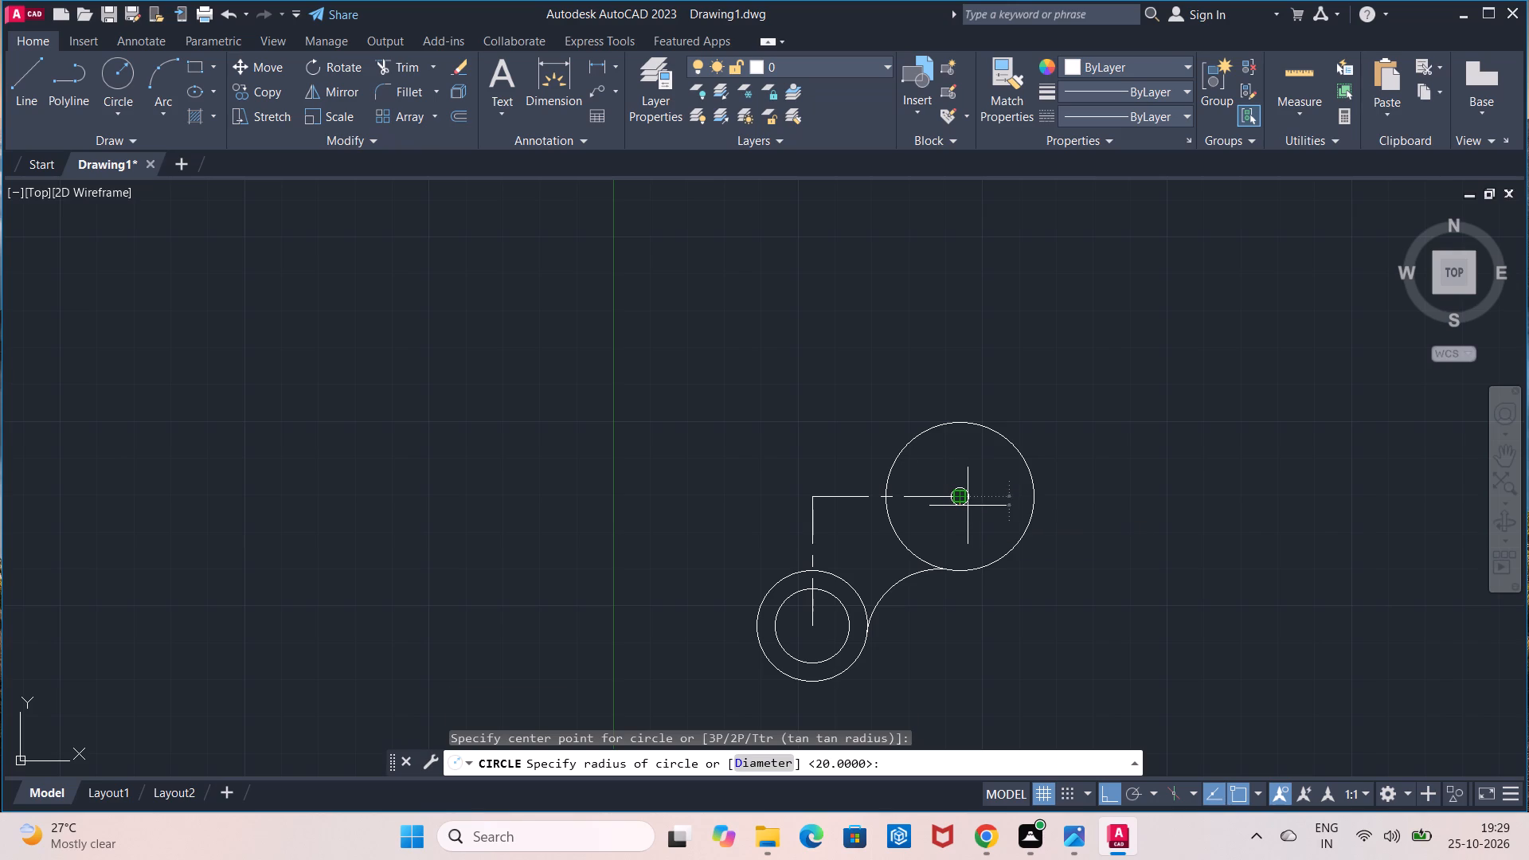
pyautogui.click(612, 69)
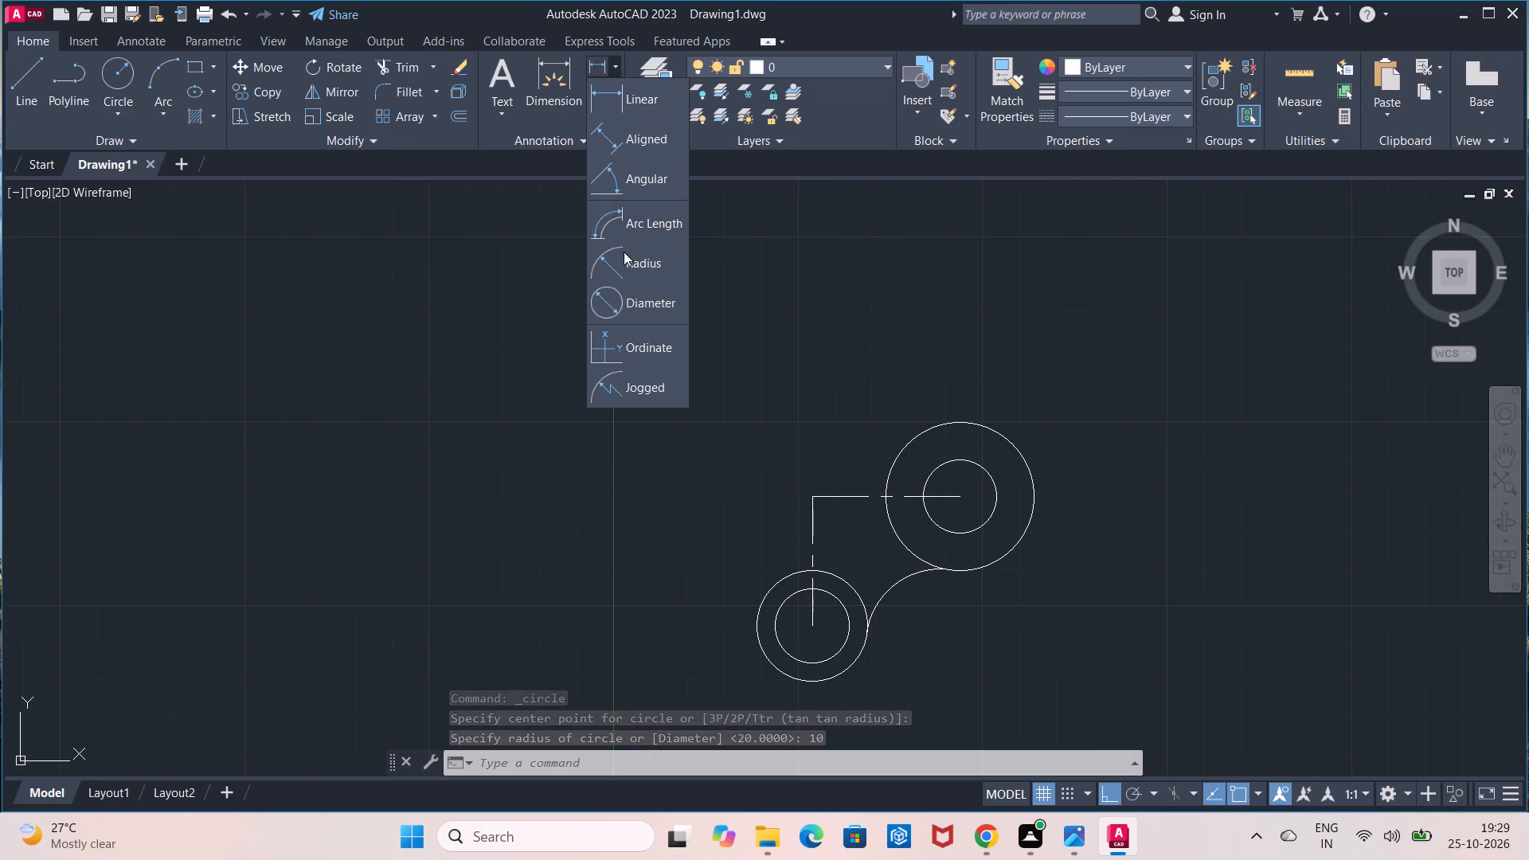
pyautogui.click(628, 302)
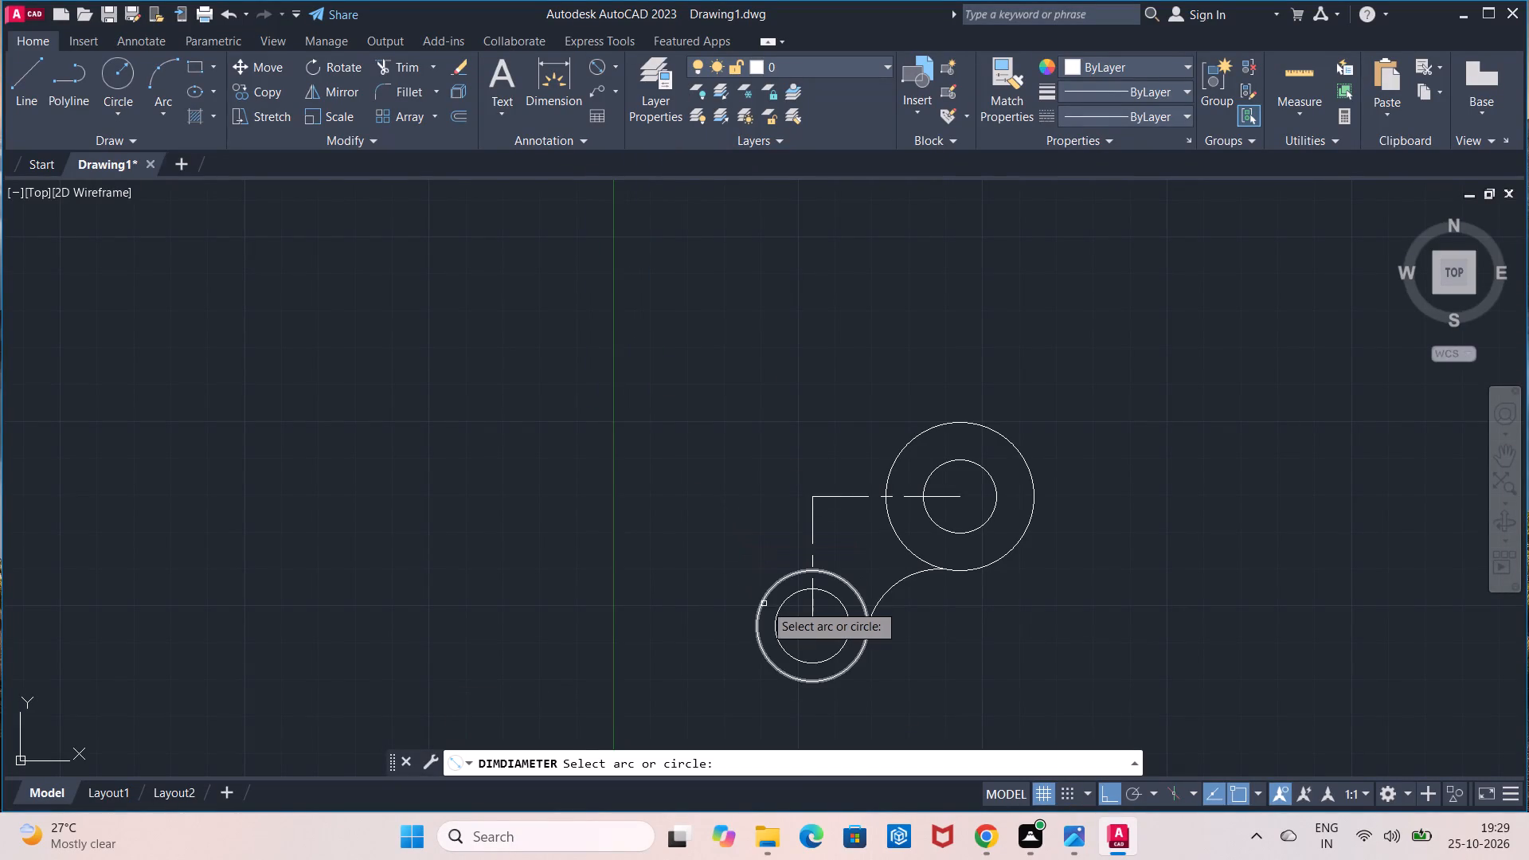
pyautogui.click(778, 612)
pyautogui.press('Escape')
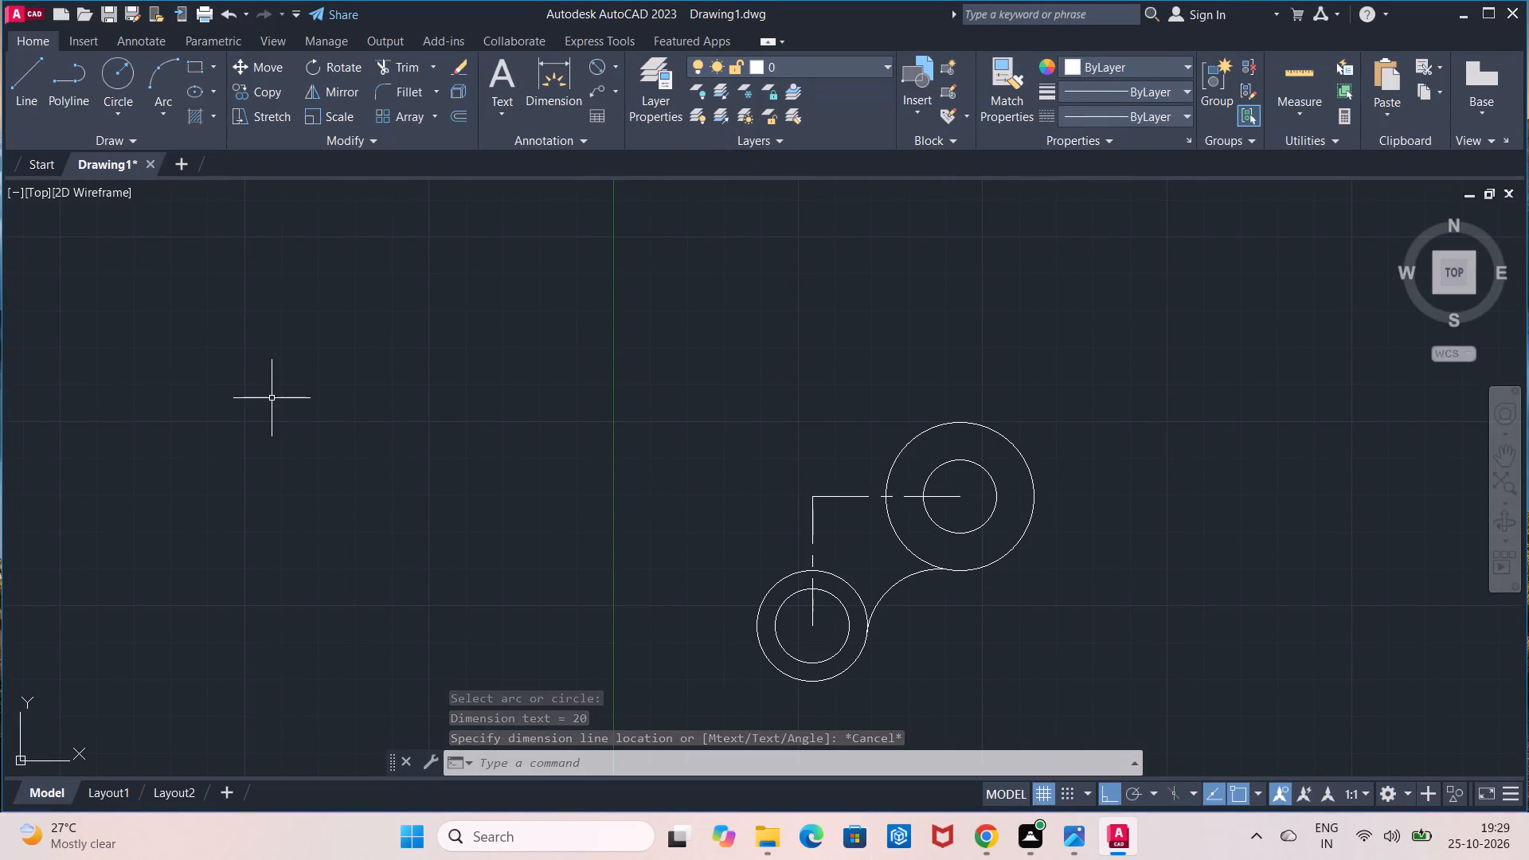
# Move the whole part, including its centre lines, horizontally to the right, further from the Y axis.
pyautogui.scroll(-1, 788, 494)
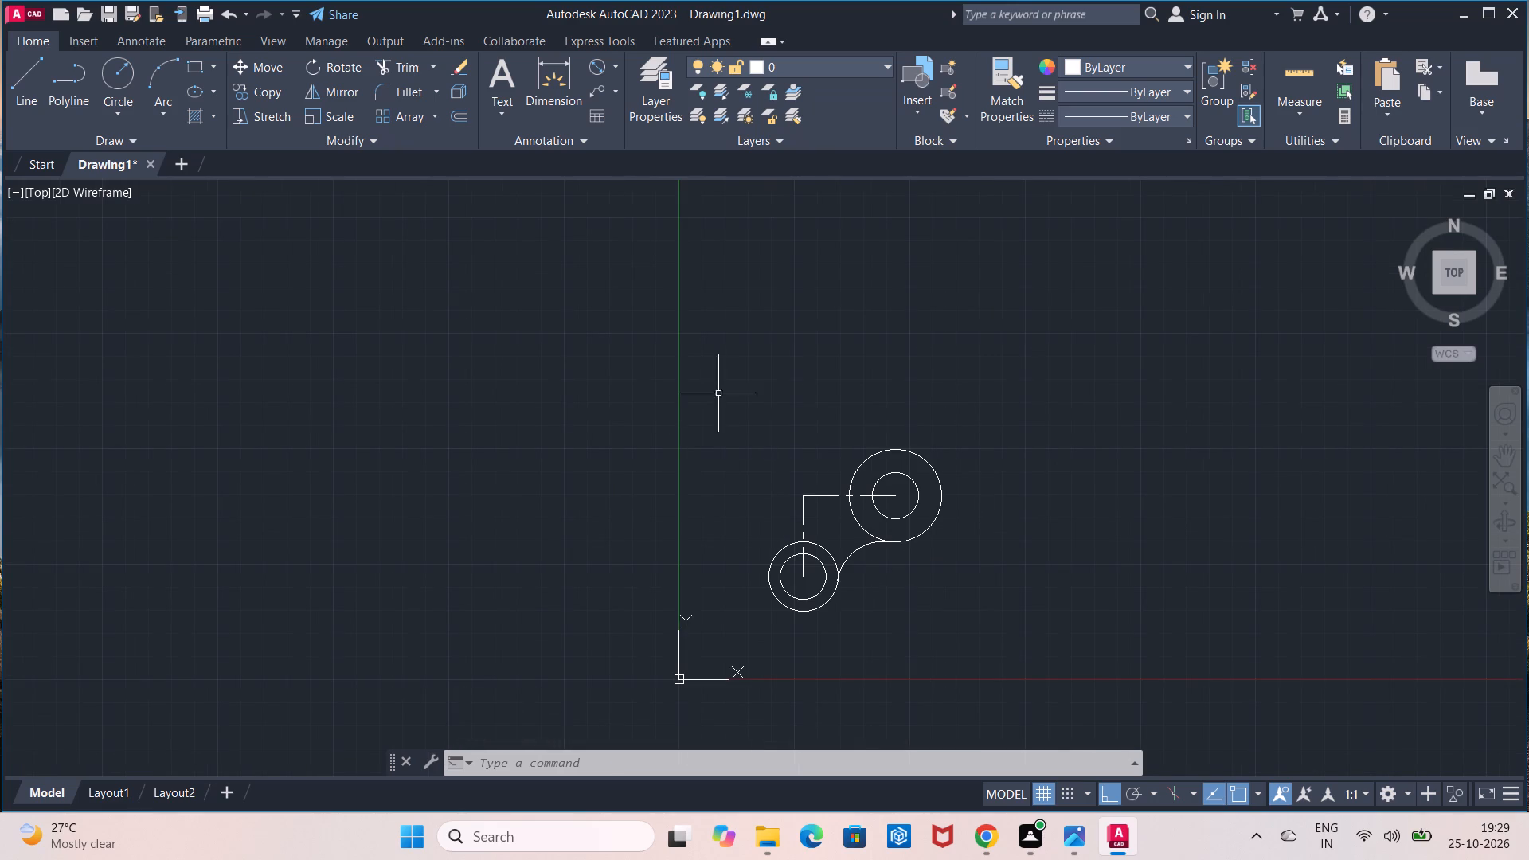
pyautogui.click(719, 369)
pyautogui.click(948, 623)
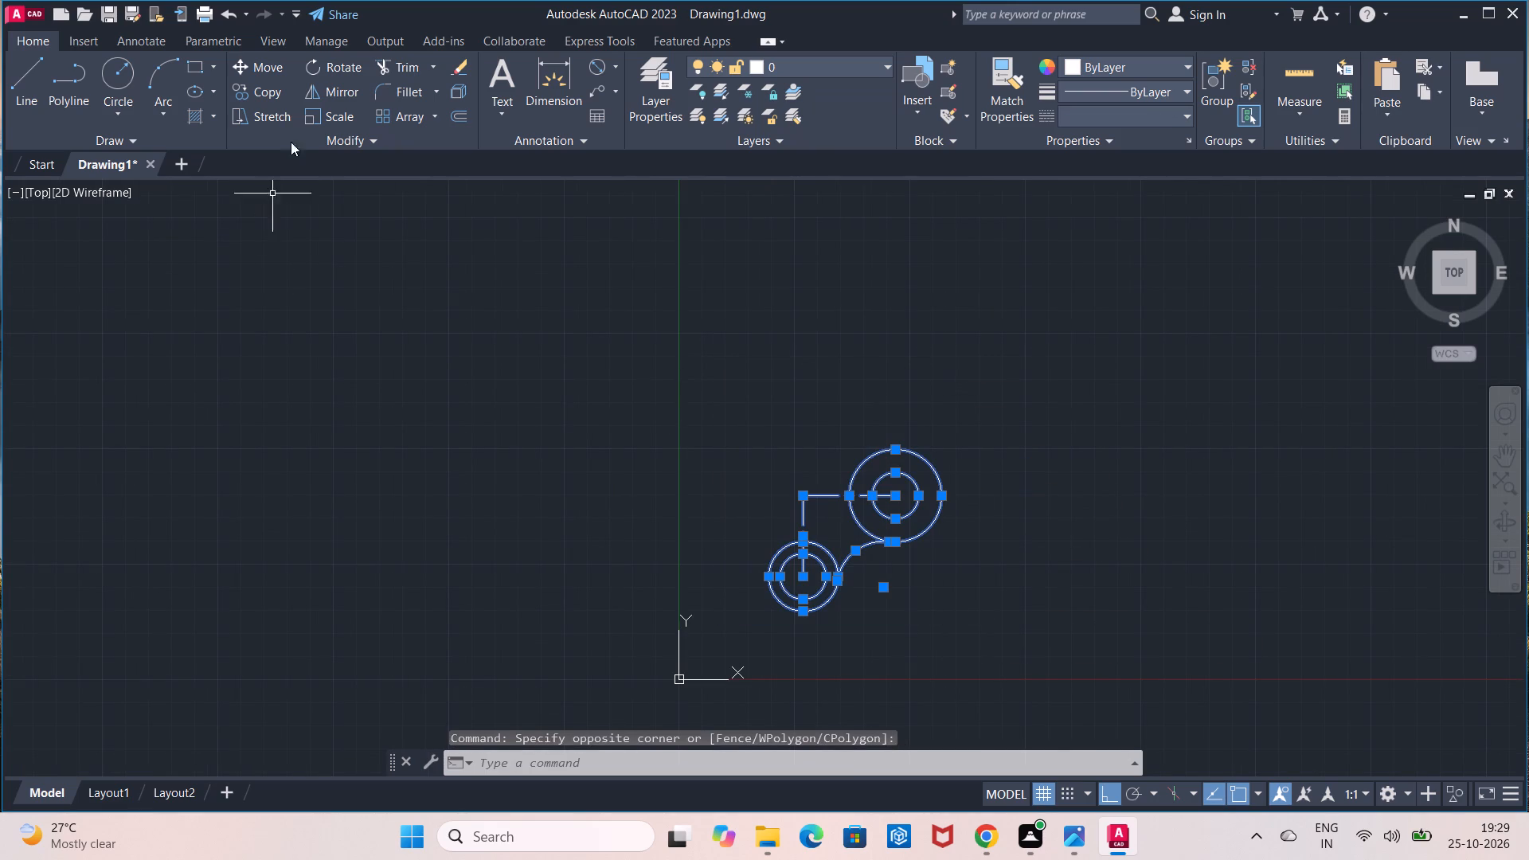
pyautogui.click(272, 69)
pyautogui.click(827, 519)
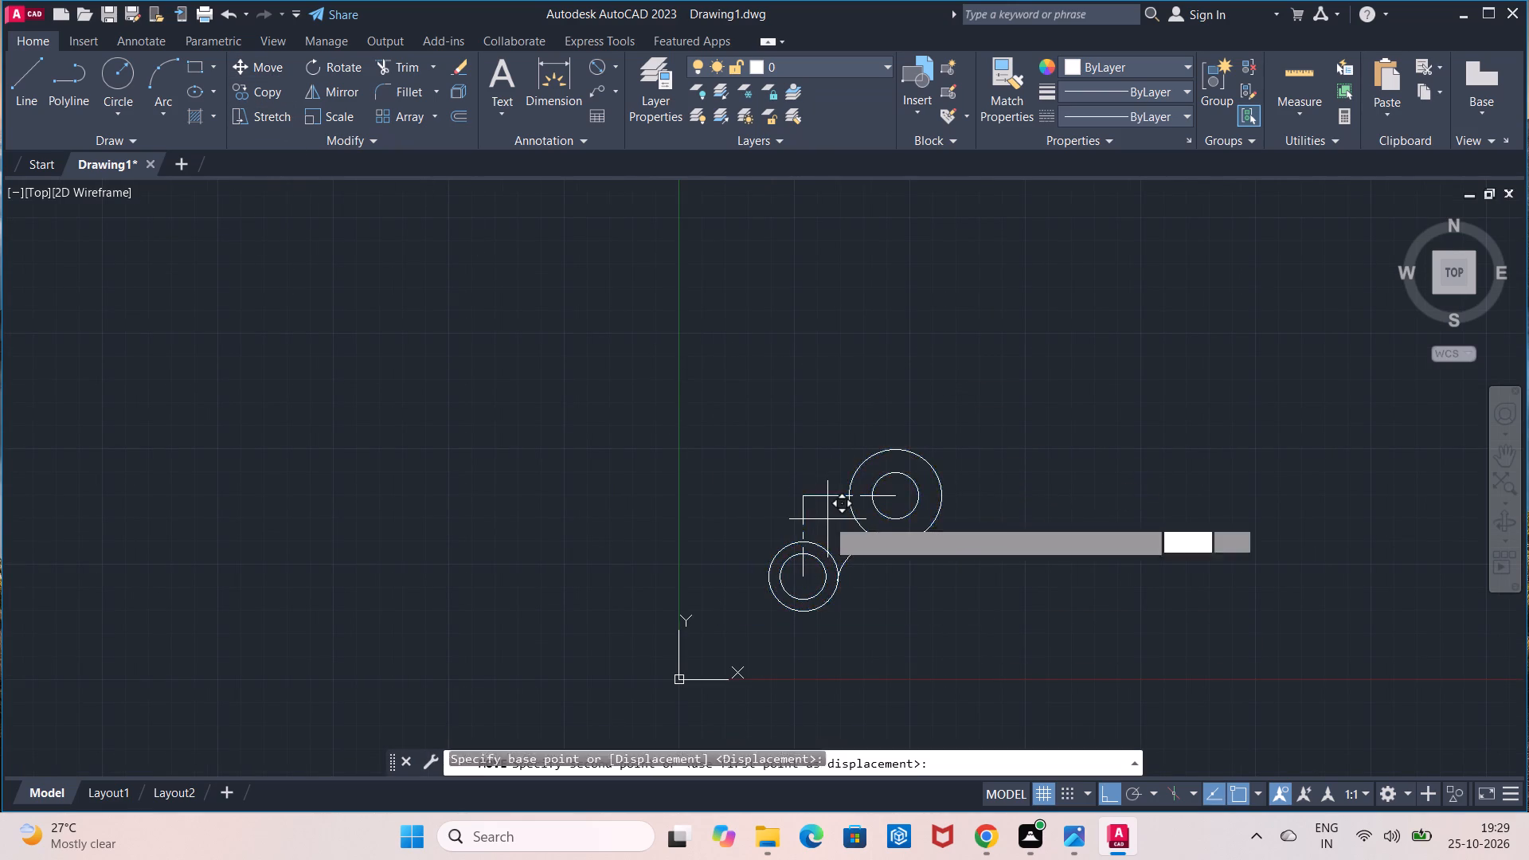
pyautogui.click(998, 496)
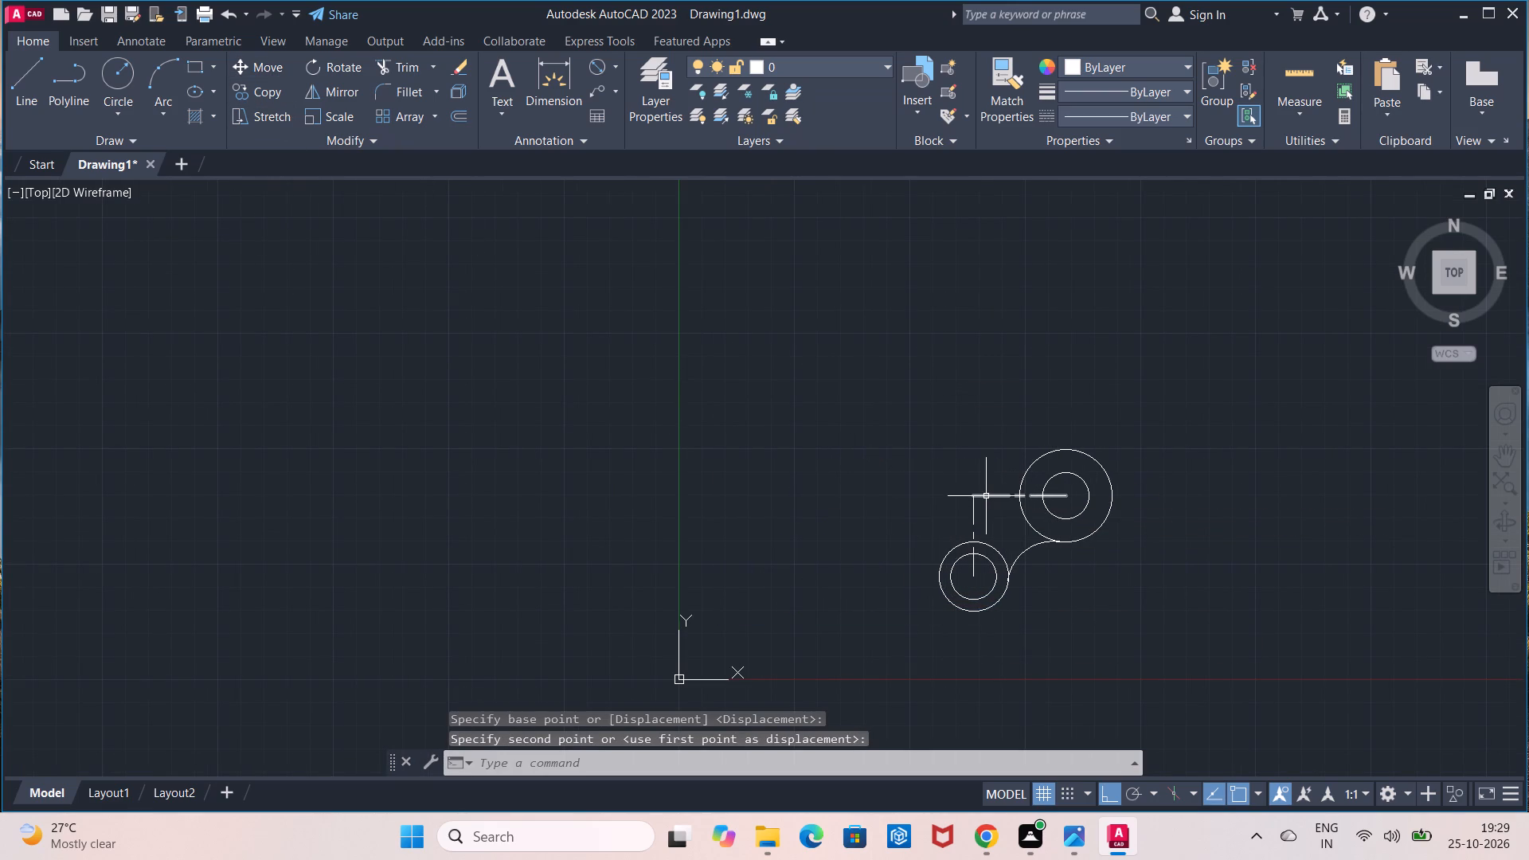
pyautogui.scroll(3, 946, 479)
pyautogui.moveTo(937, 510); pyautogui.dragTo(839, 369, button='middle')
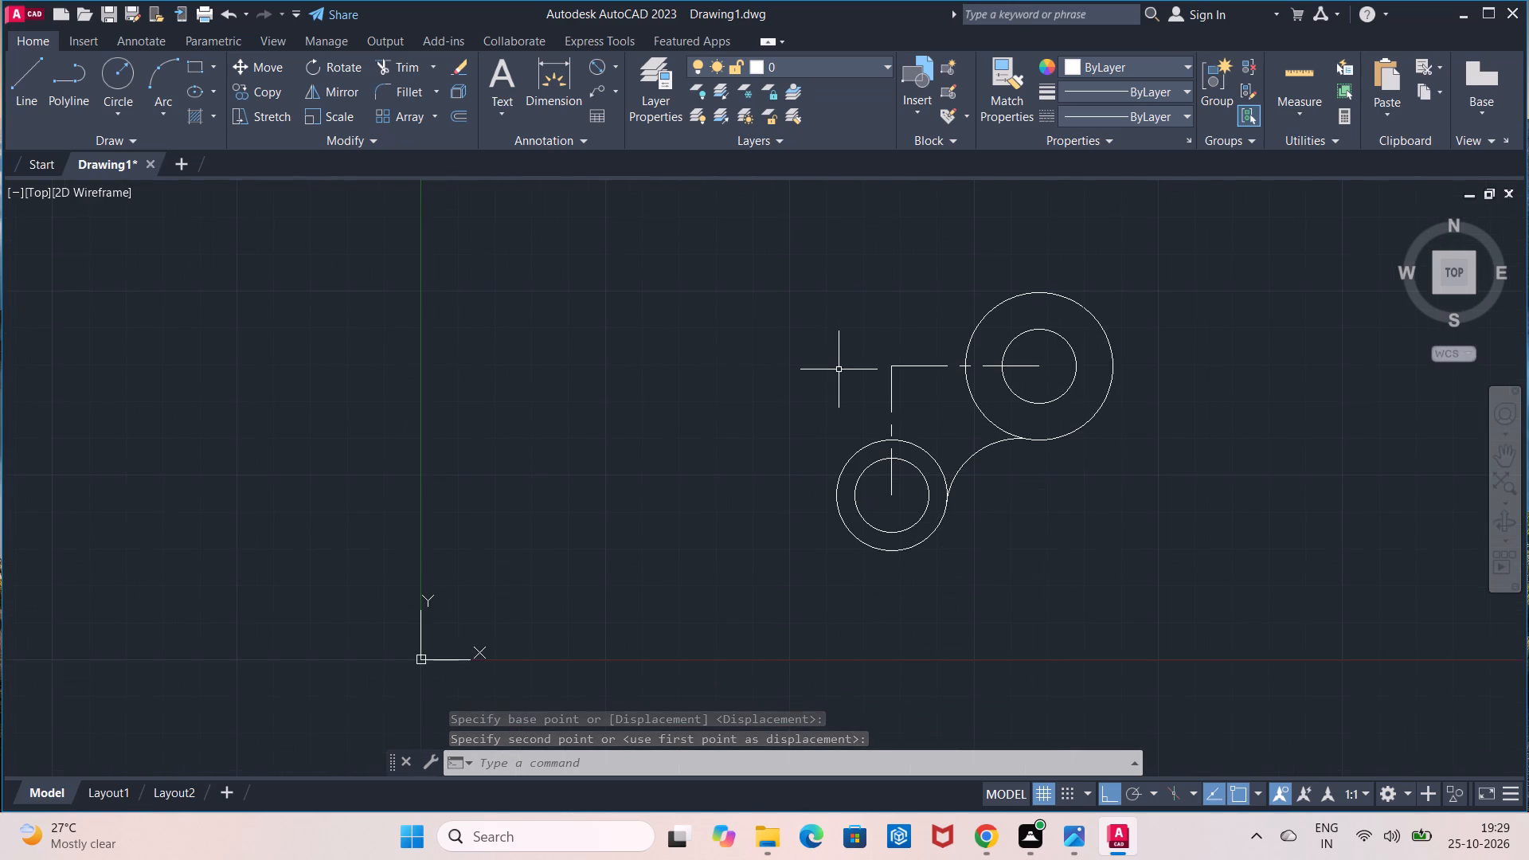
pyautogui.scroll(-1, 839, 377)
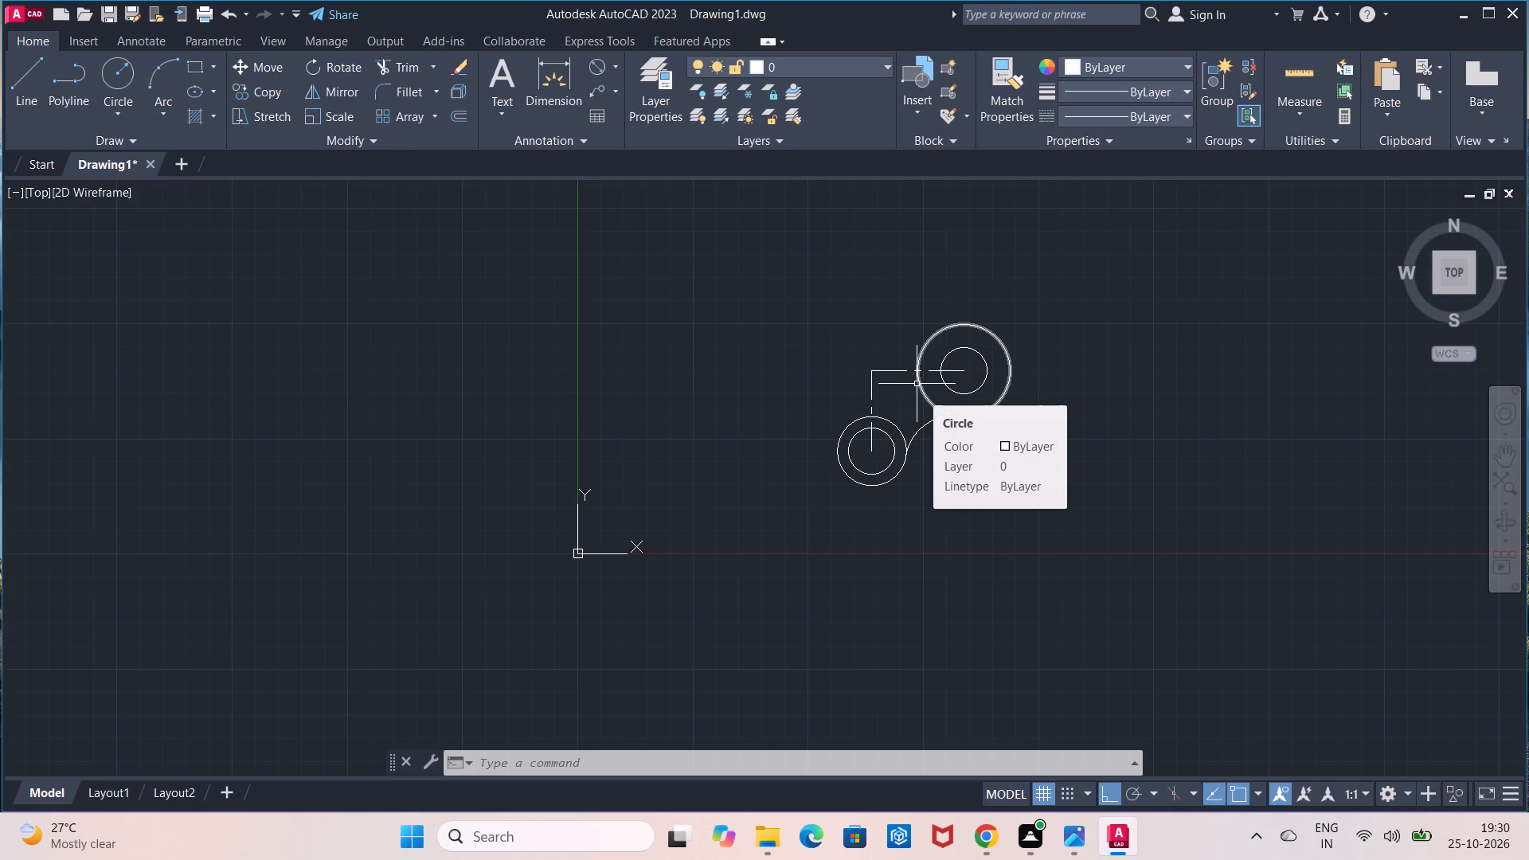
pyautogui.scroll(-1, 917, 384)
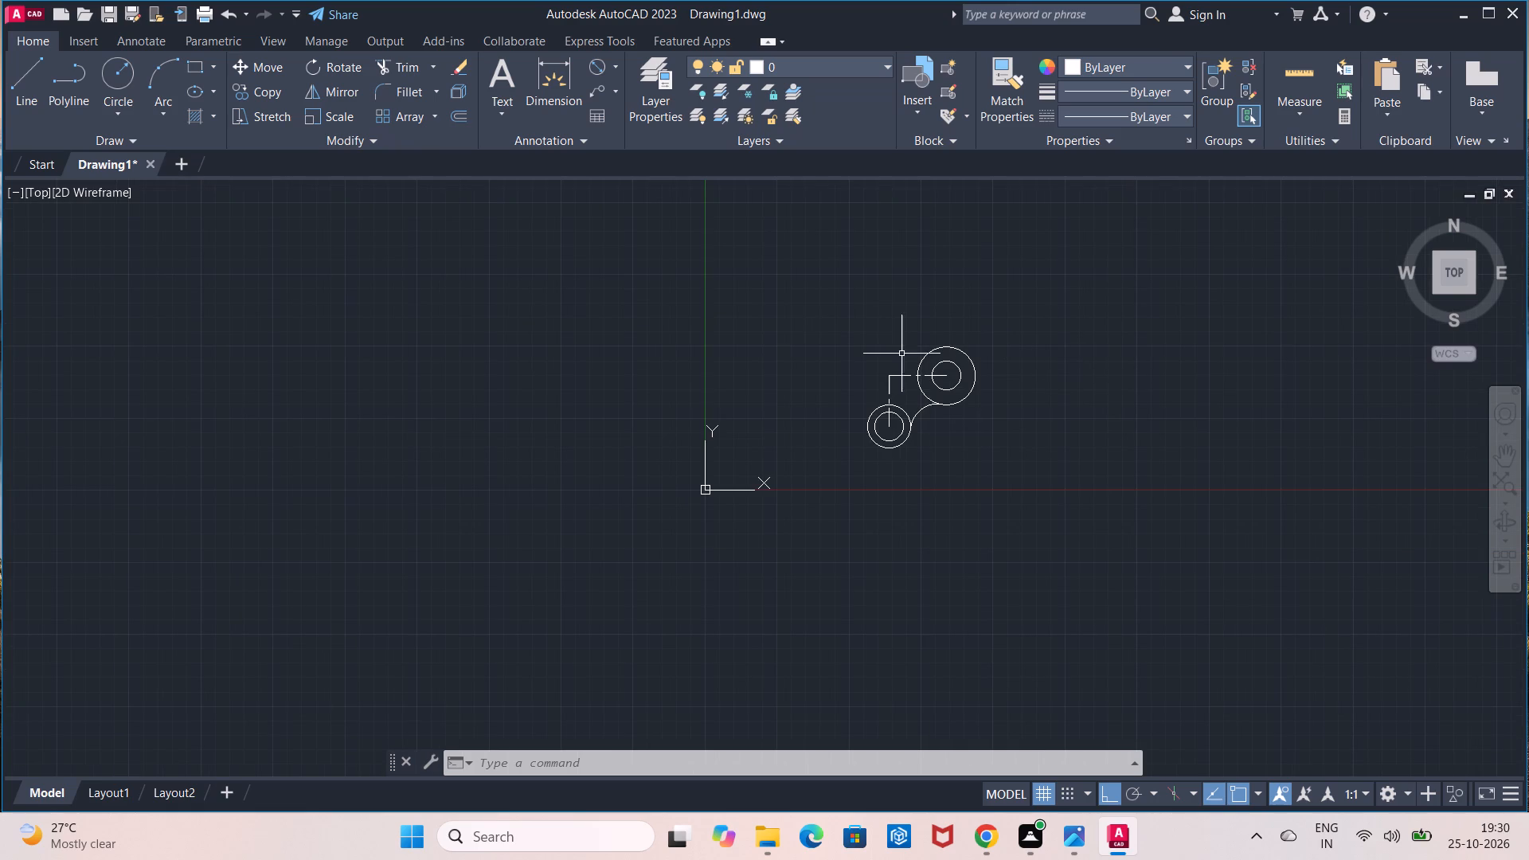
# Draw a vertical CENTER2 line 69 long, upward from the centre of the upper circles.
pyautogui.moveTo(918, 357); pyautogui.dragTo(917, 426, button='middle')
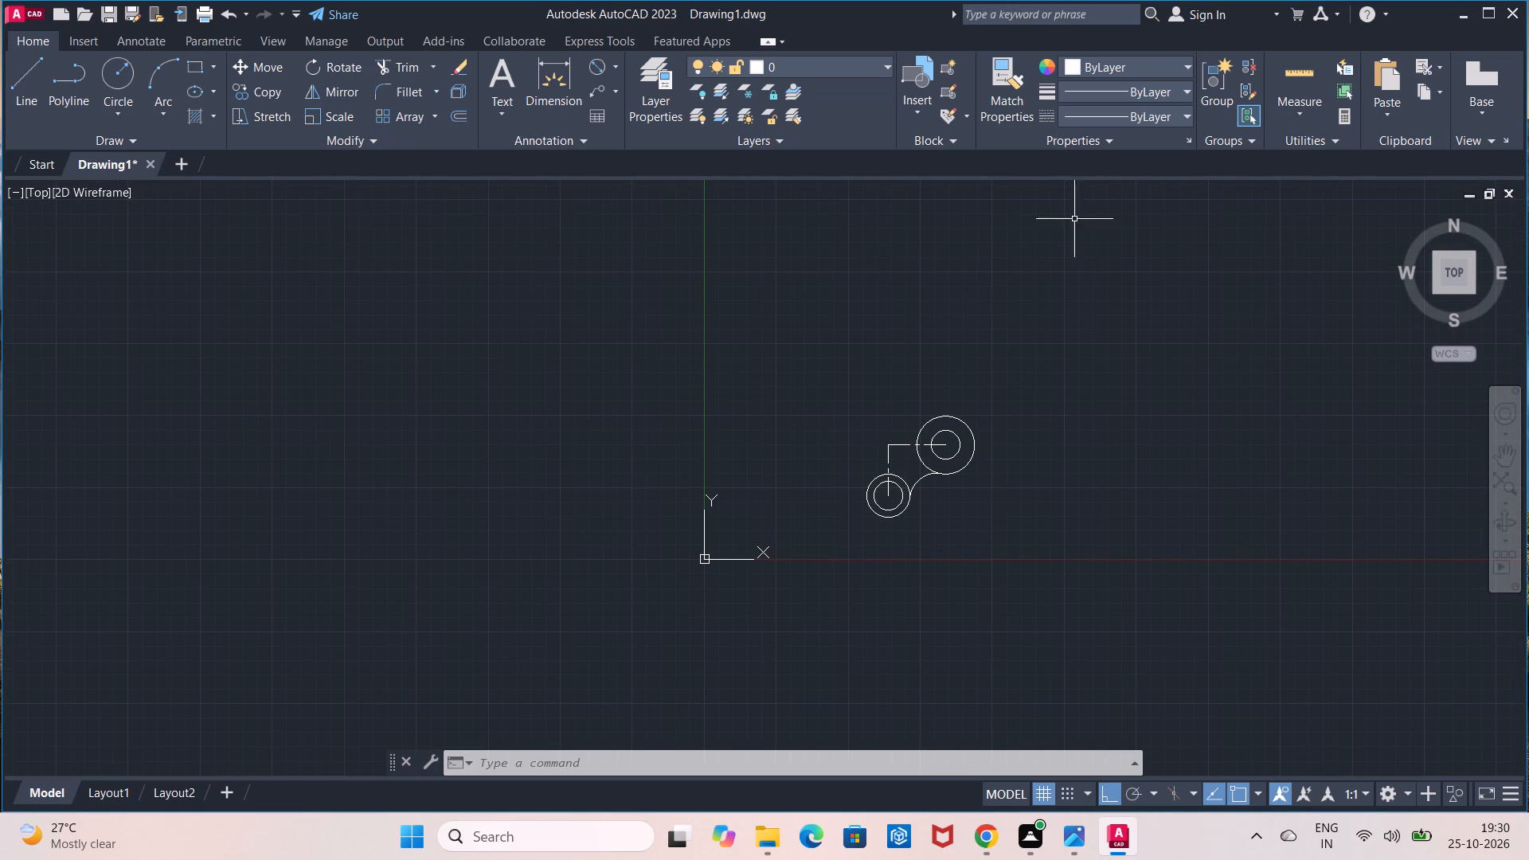
pyautogui.click(1113, 122)
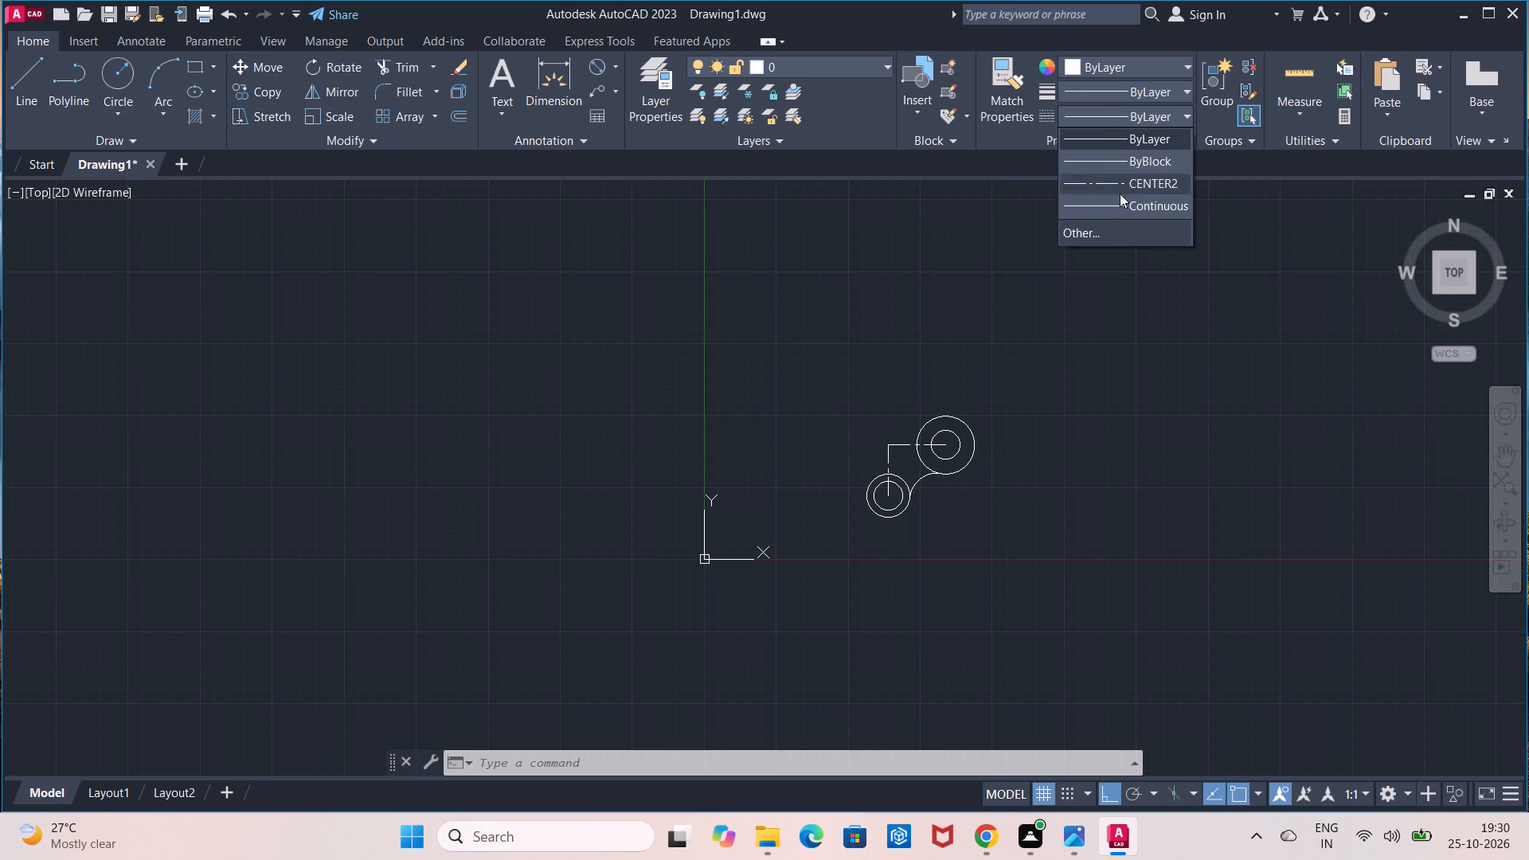
pyautogui.click(1126, 175)
pyautogui.scroll(2, 1002, 359)
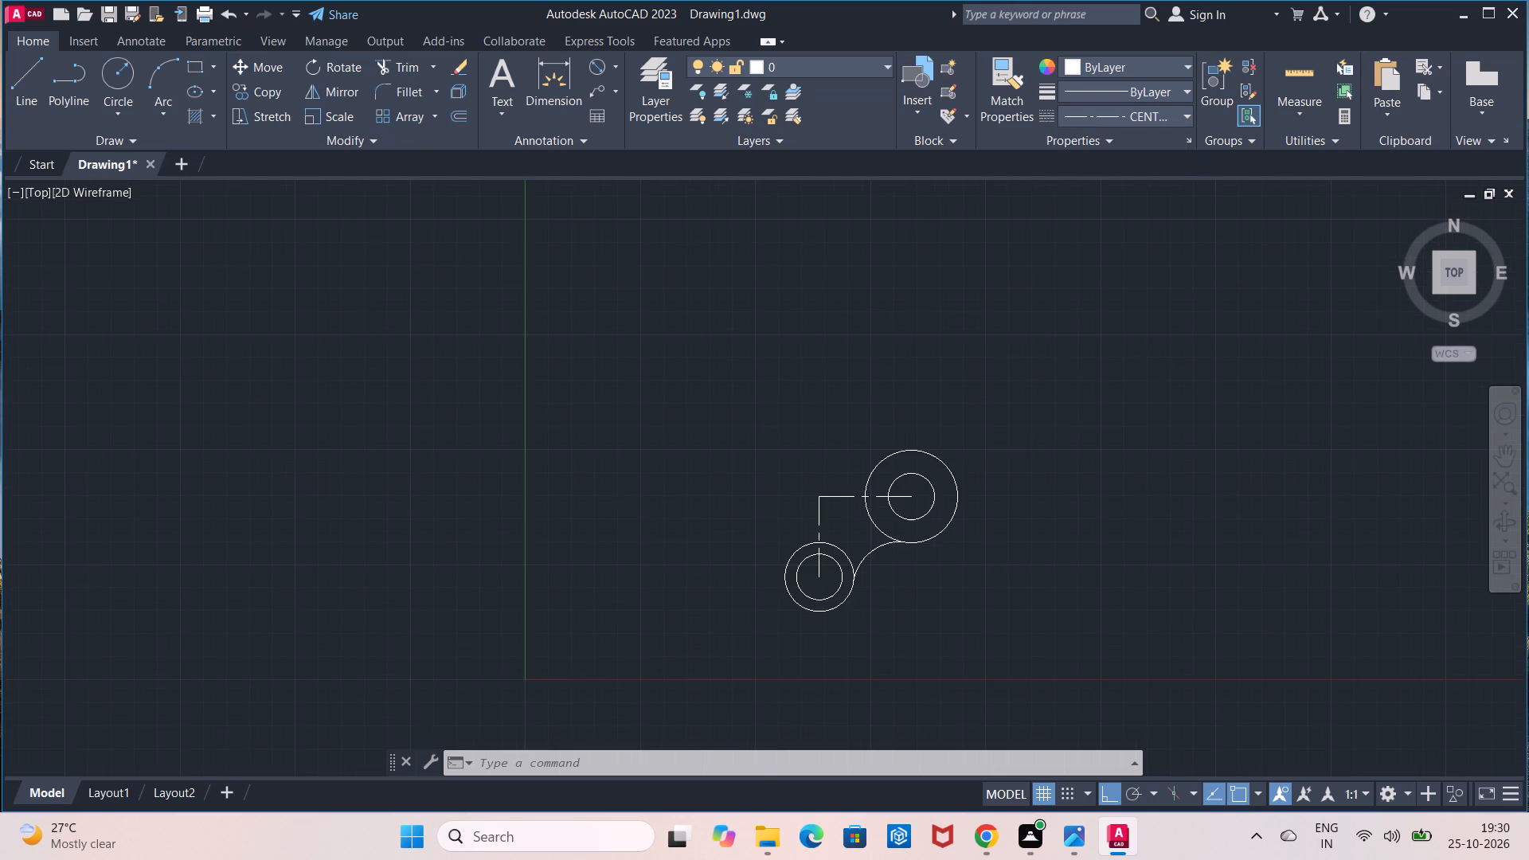
pyautogui.click(29, 85)
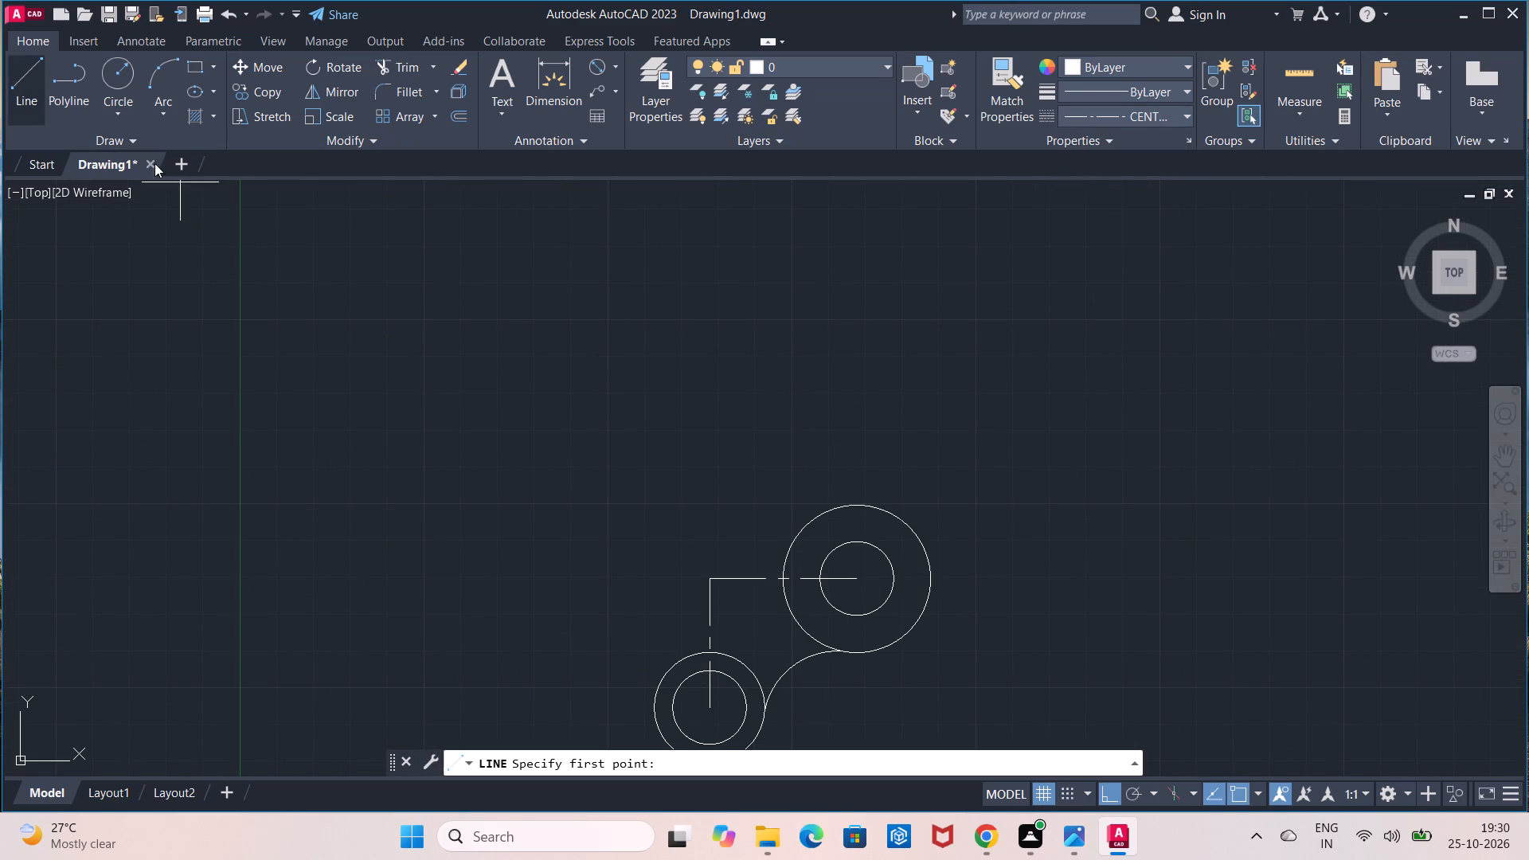
pyautogui.click(859, 577)
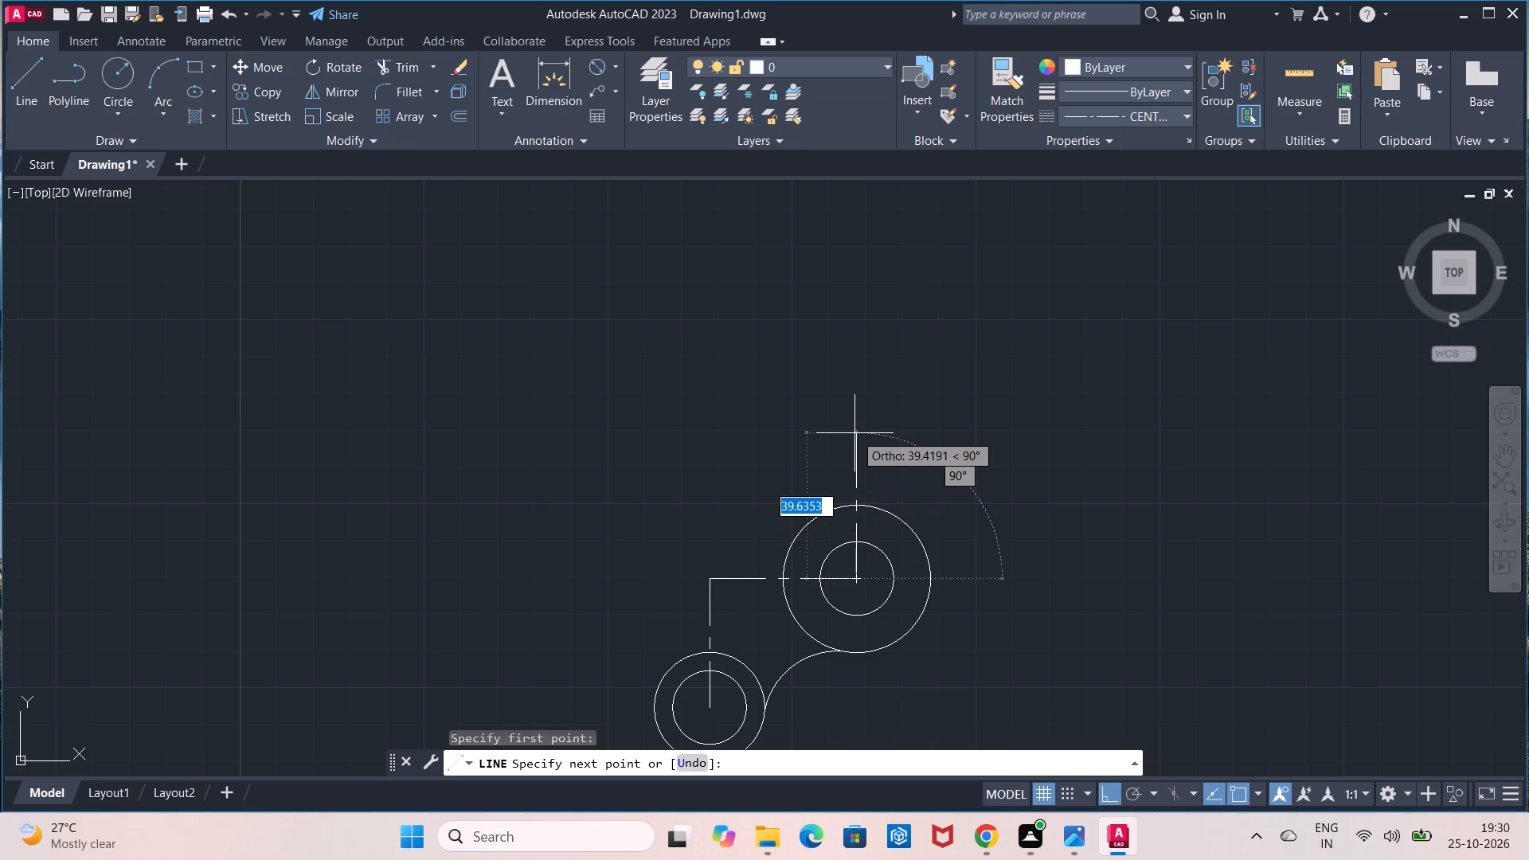
pyautogui.write('69')
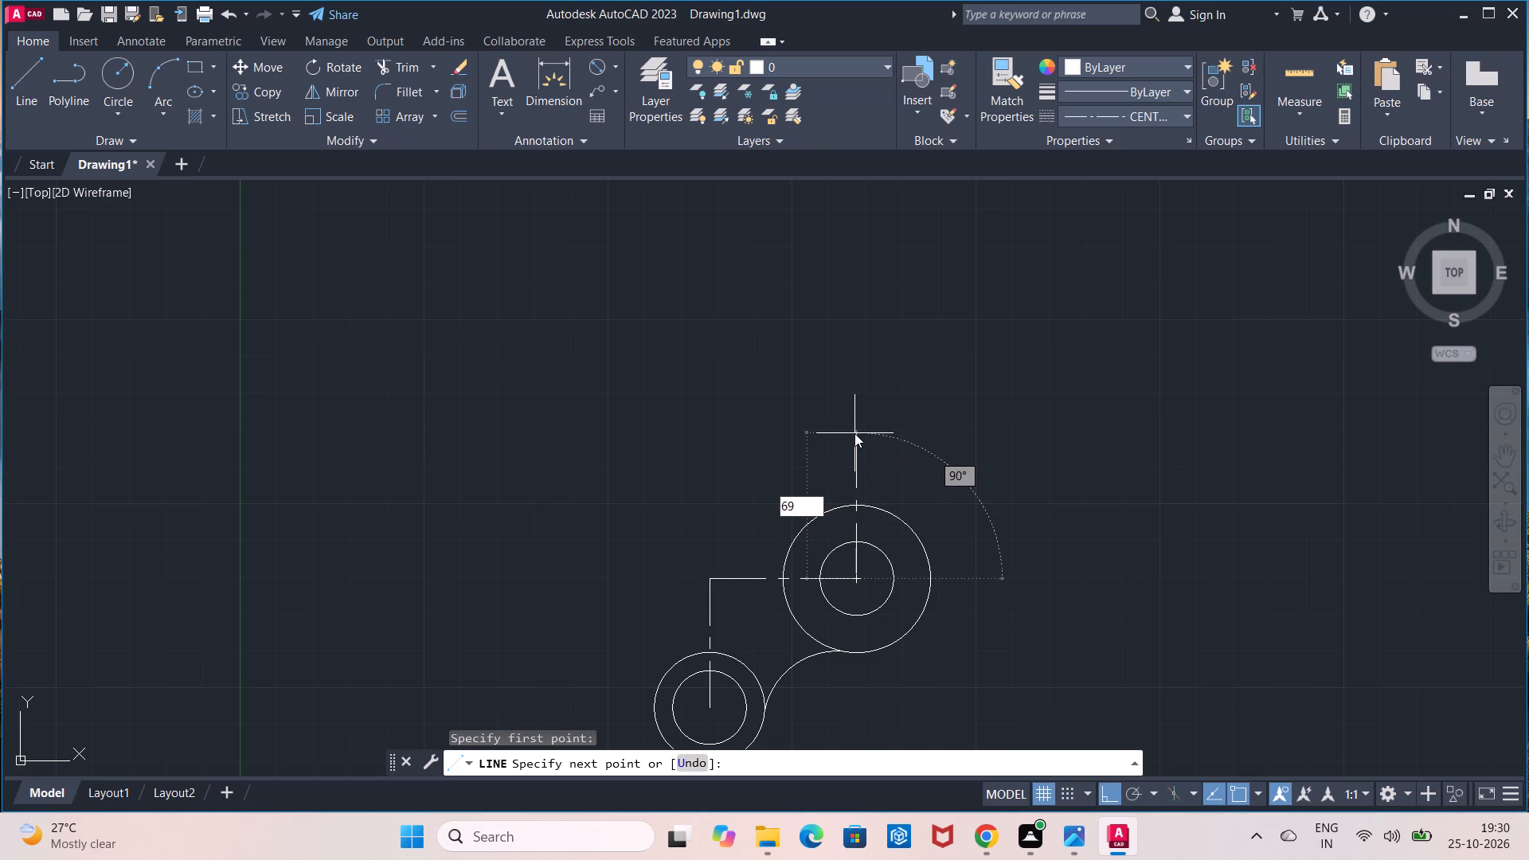
pyautogui.press('Return')
pyautogui.press('Escape')
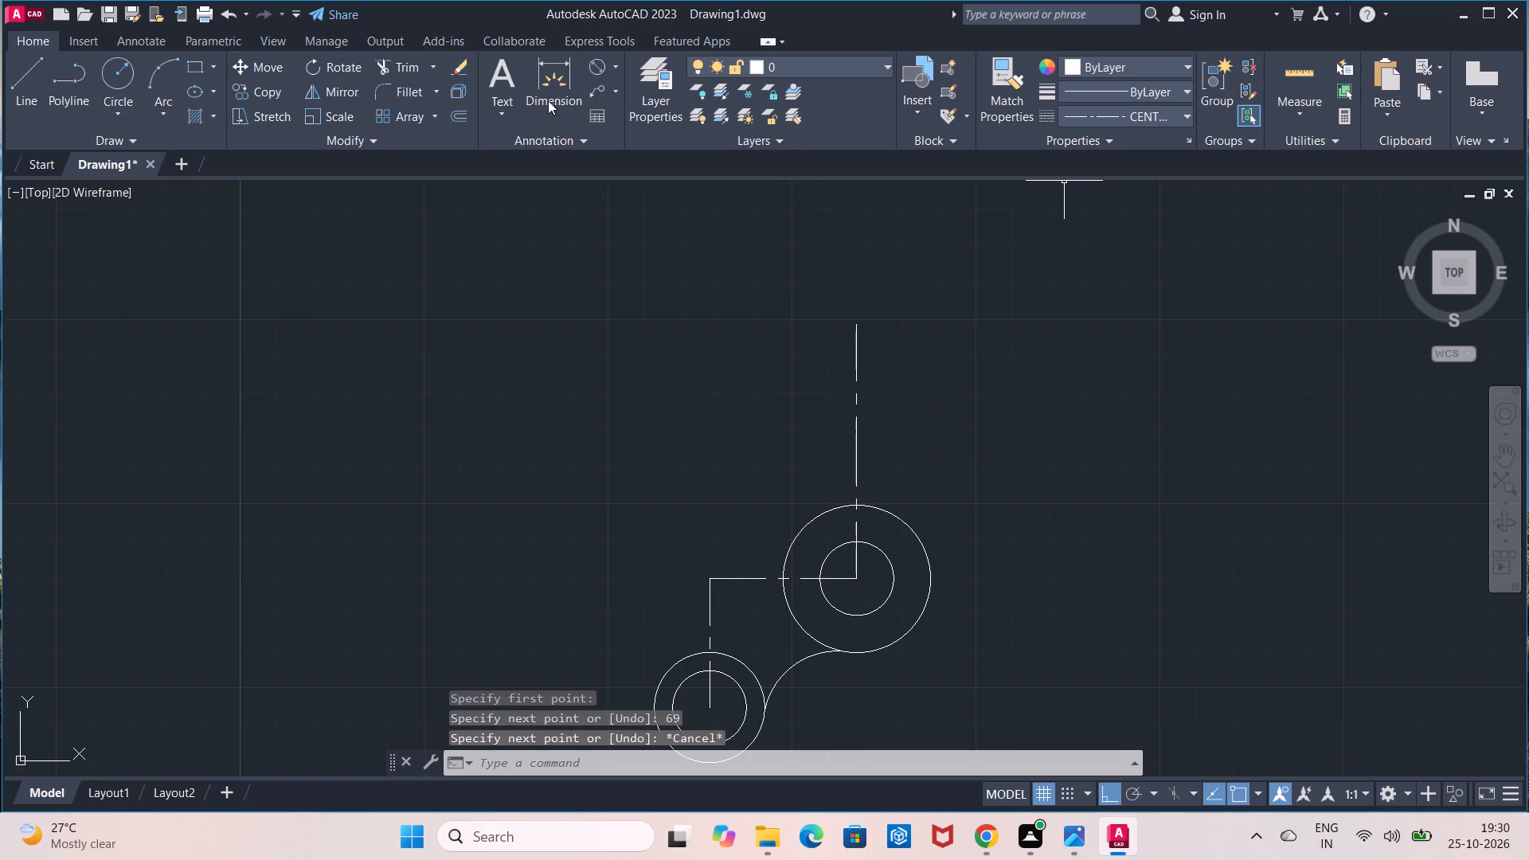
# Check the length of the vertical centre line above the upper circles with a linear dimension preview.
pyautogui.click(616, 64)
pyautogui.click(617, 88)
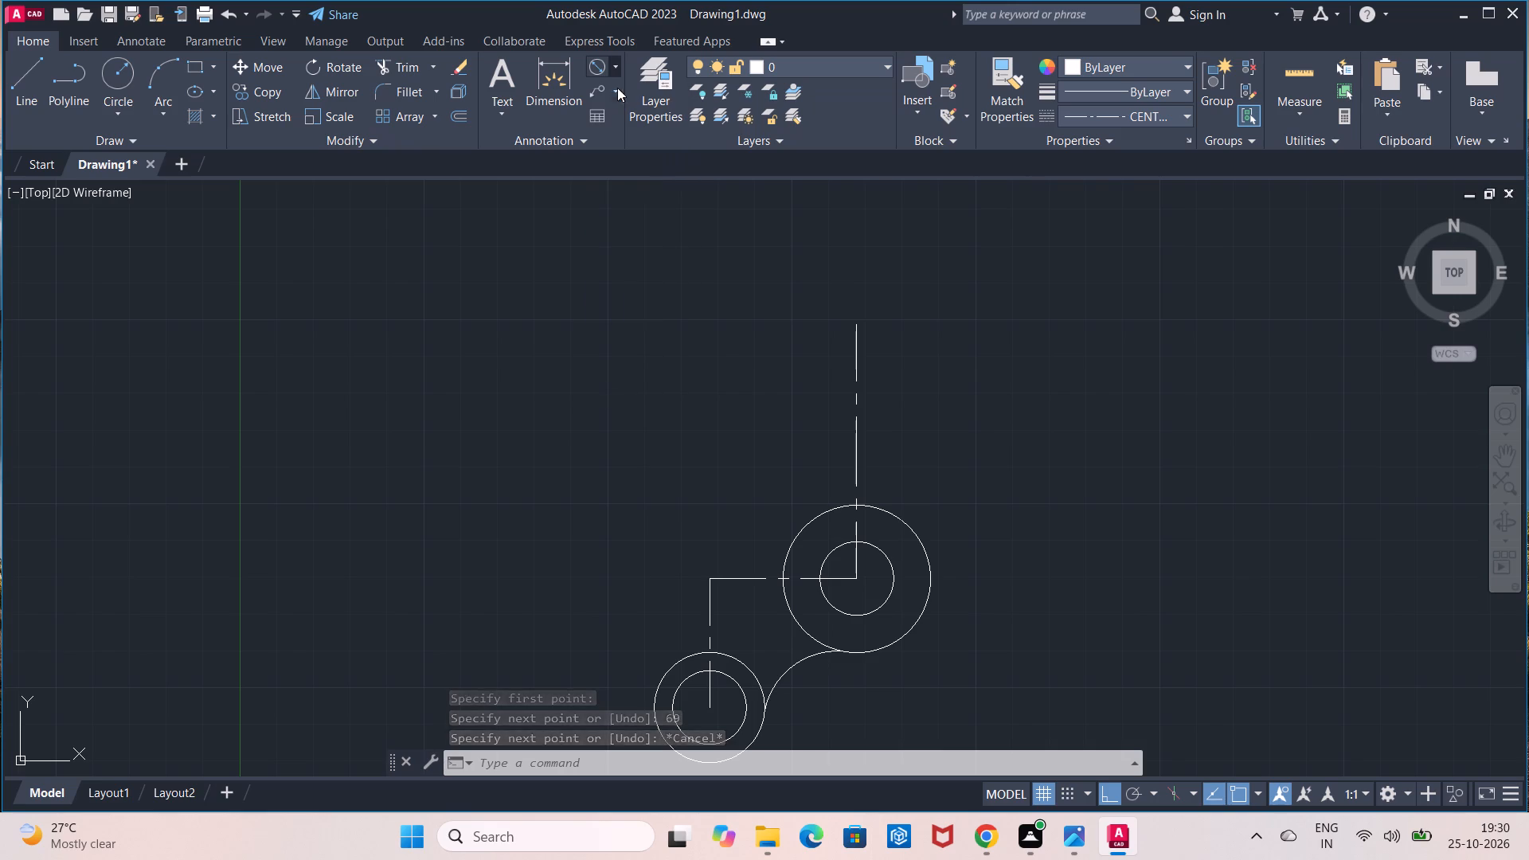
pyautogui.doubleClick(857, 326)
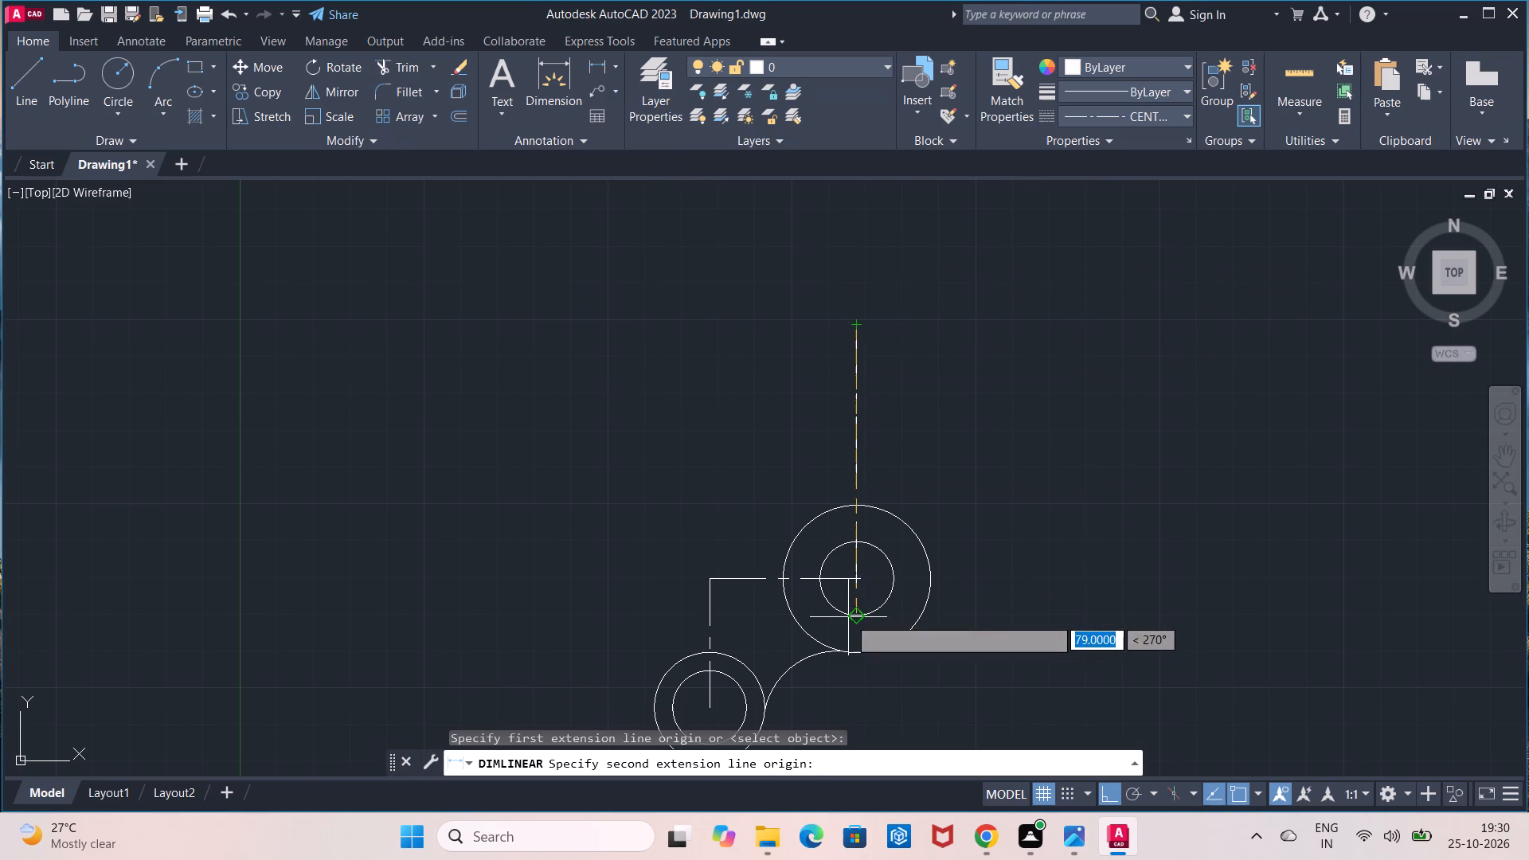
pyautogui.click(855, 580)
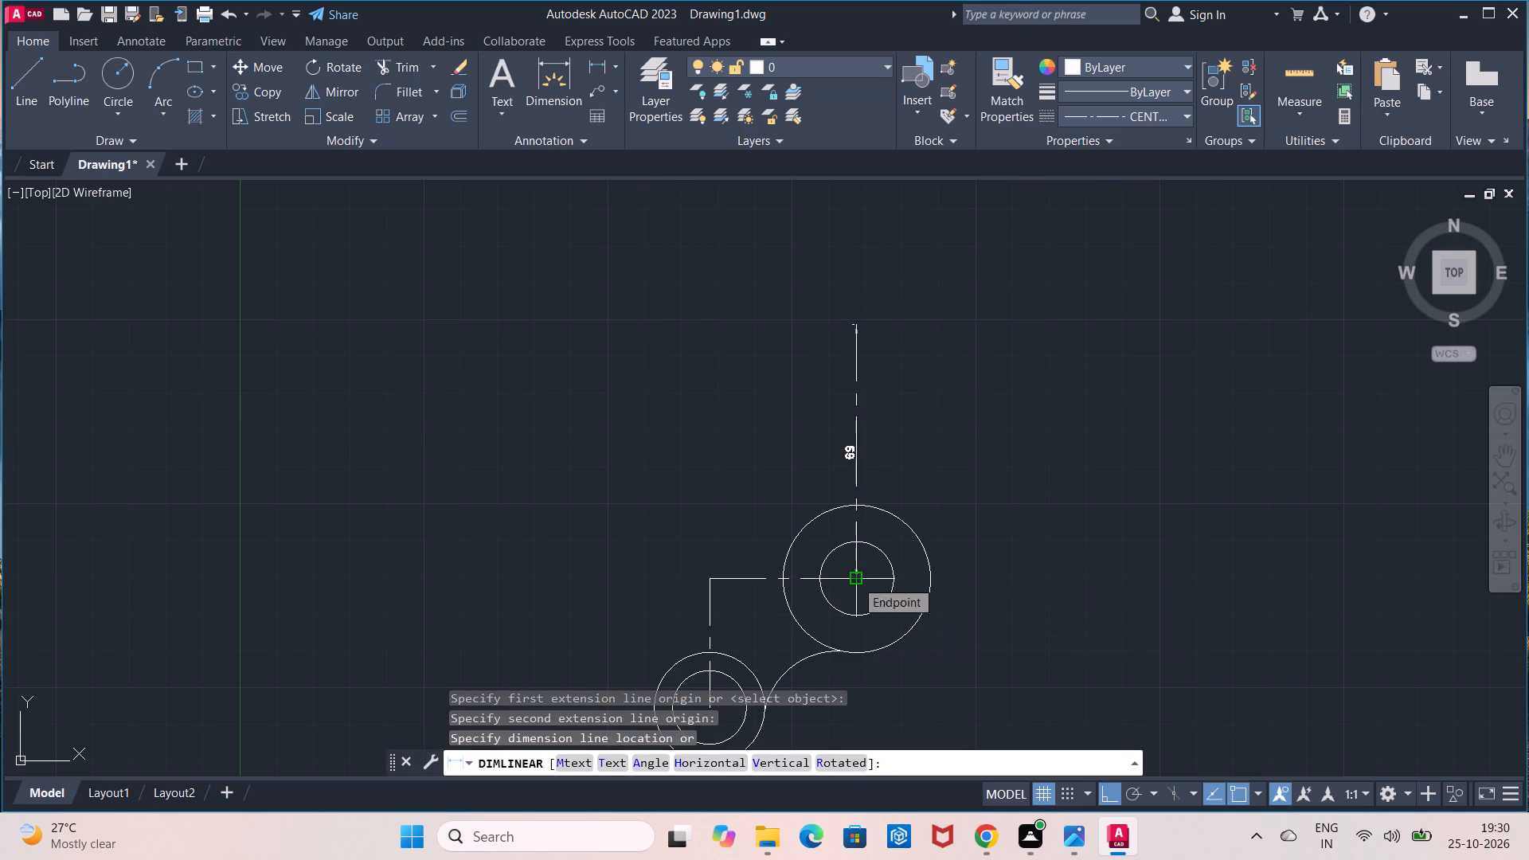
pyautogui.press('Escape')
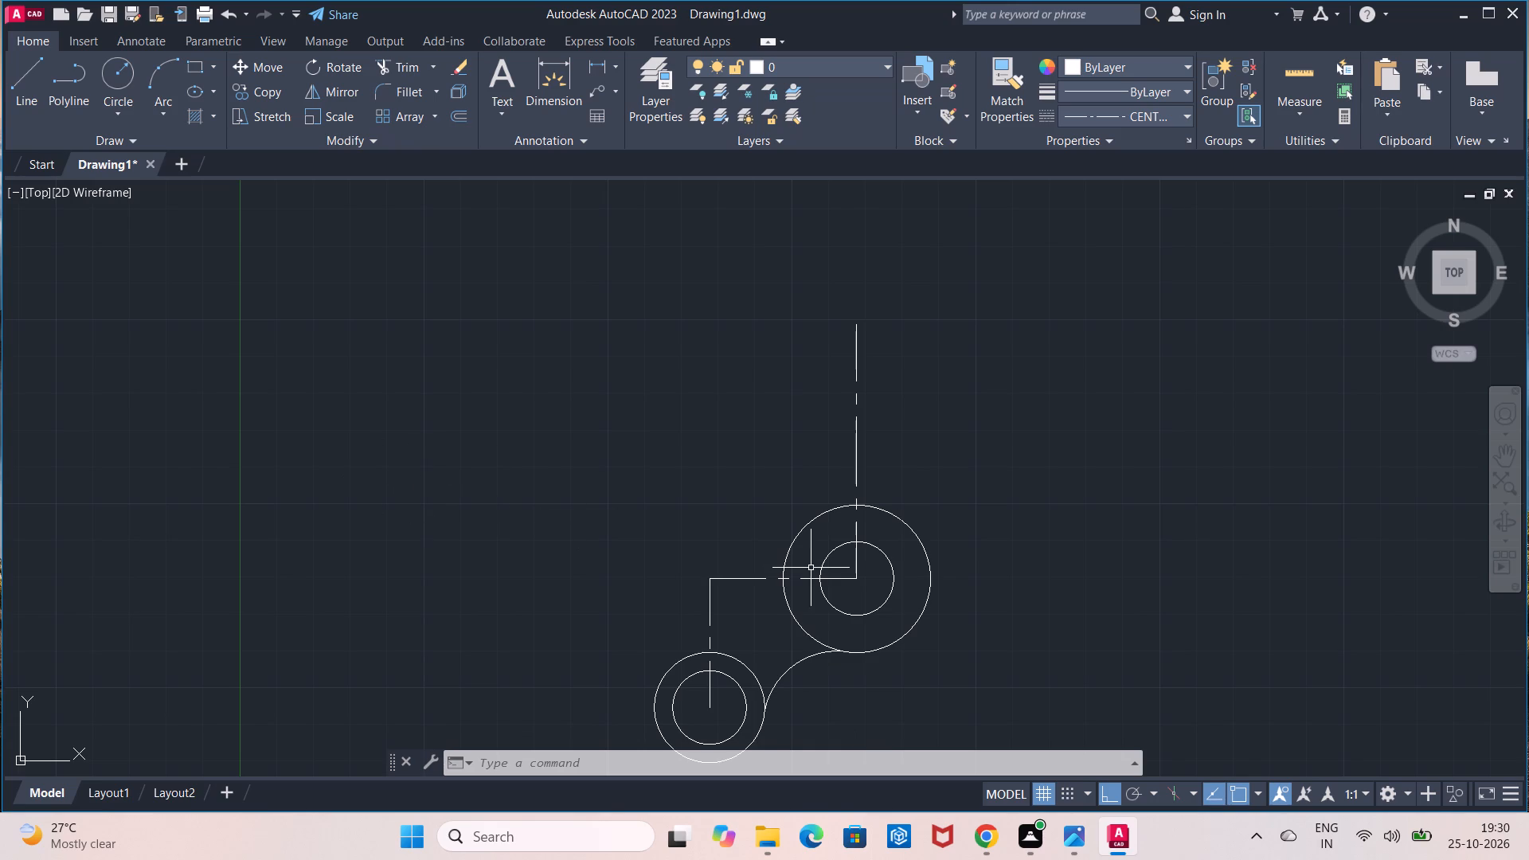
# Turn off Ortho mode so lines can be drawn at an angle.
pyautogui.click(1104, 784)
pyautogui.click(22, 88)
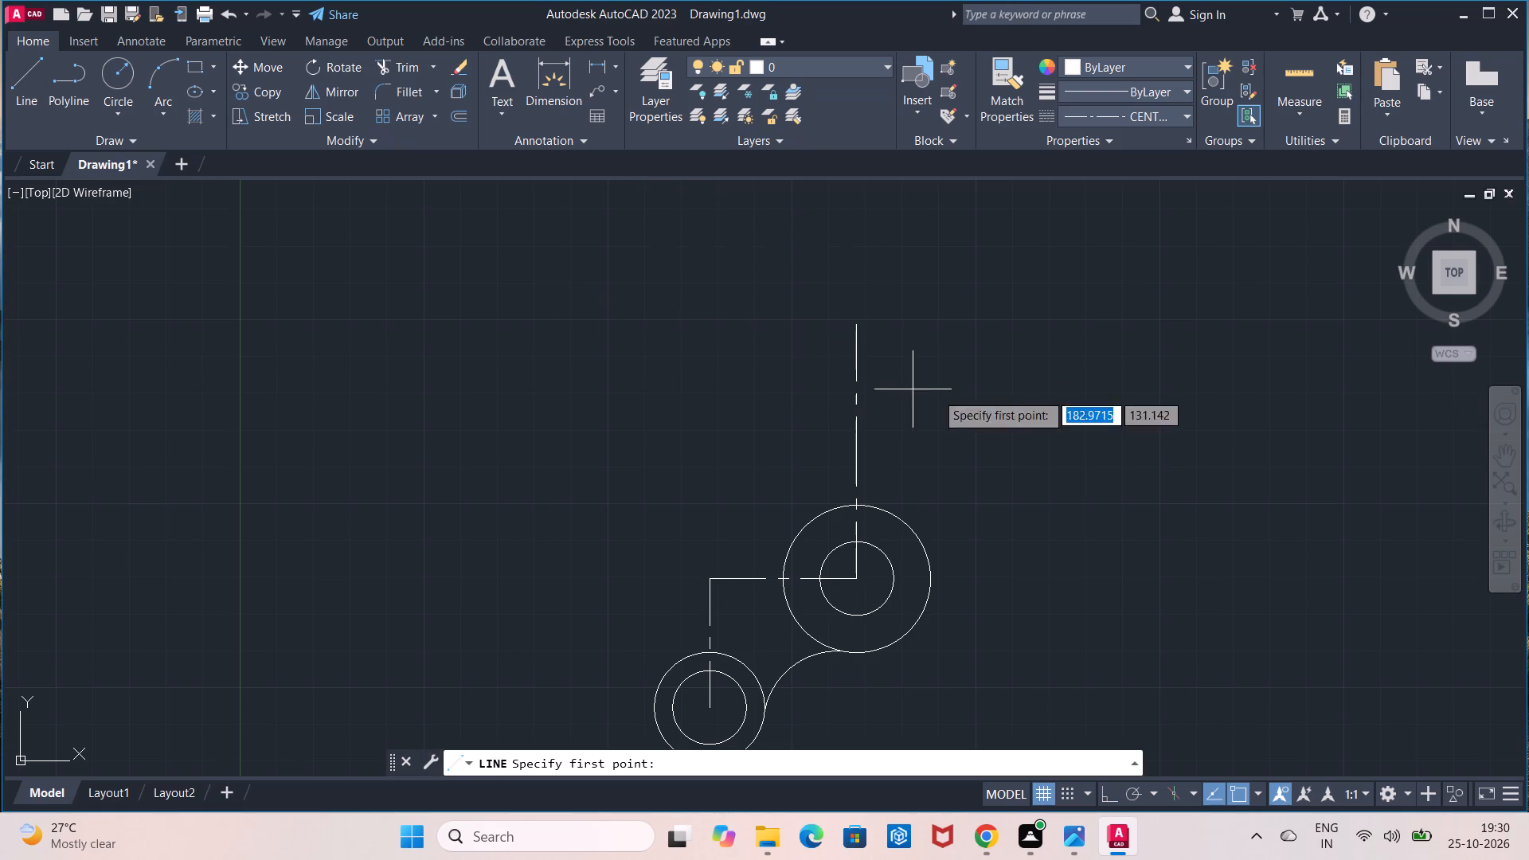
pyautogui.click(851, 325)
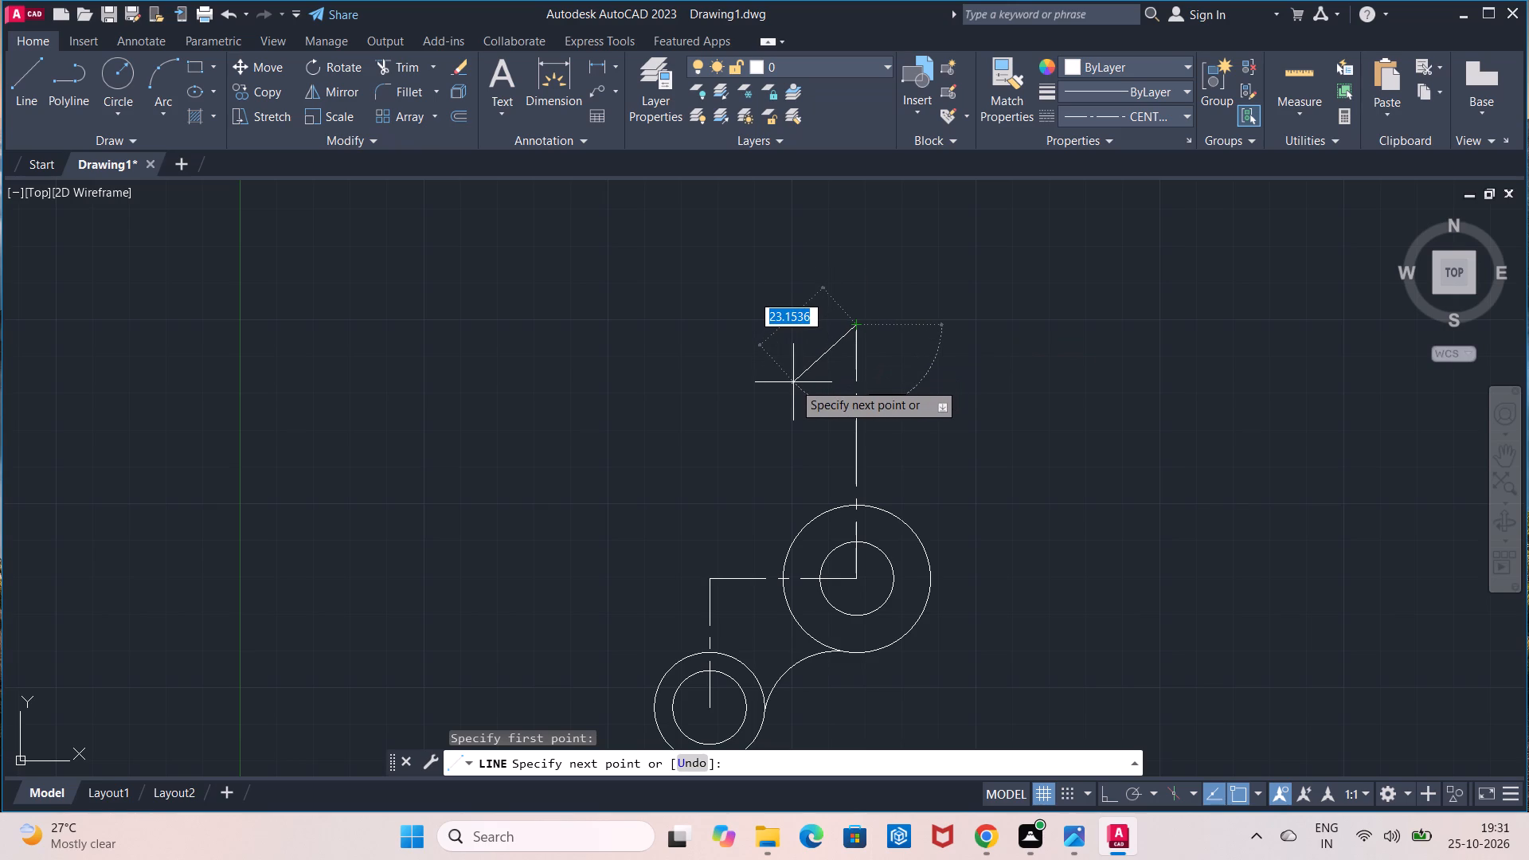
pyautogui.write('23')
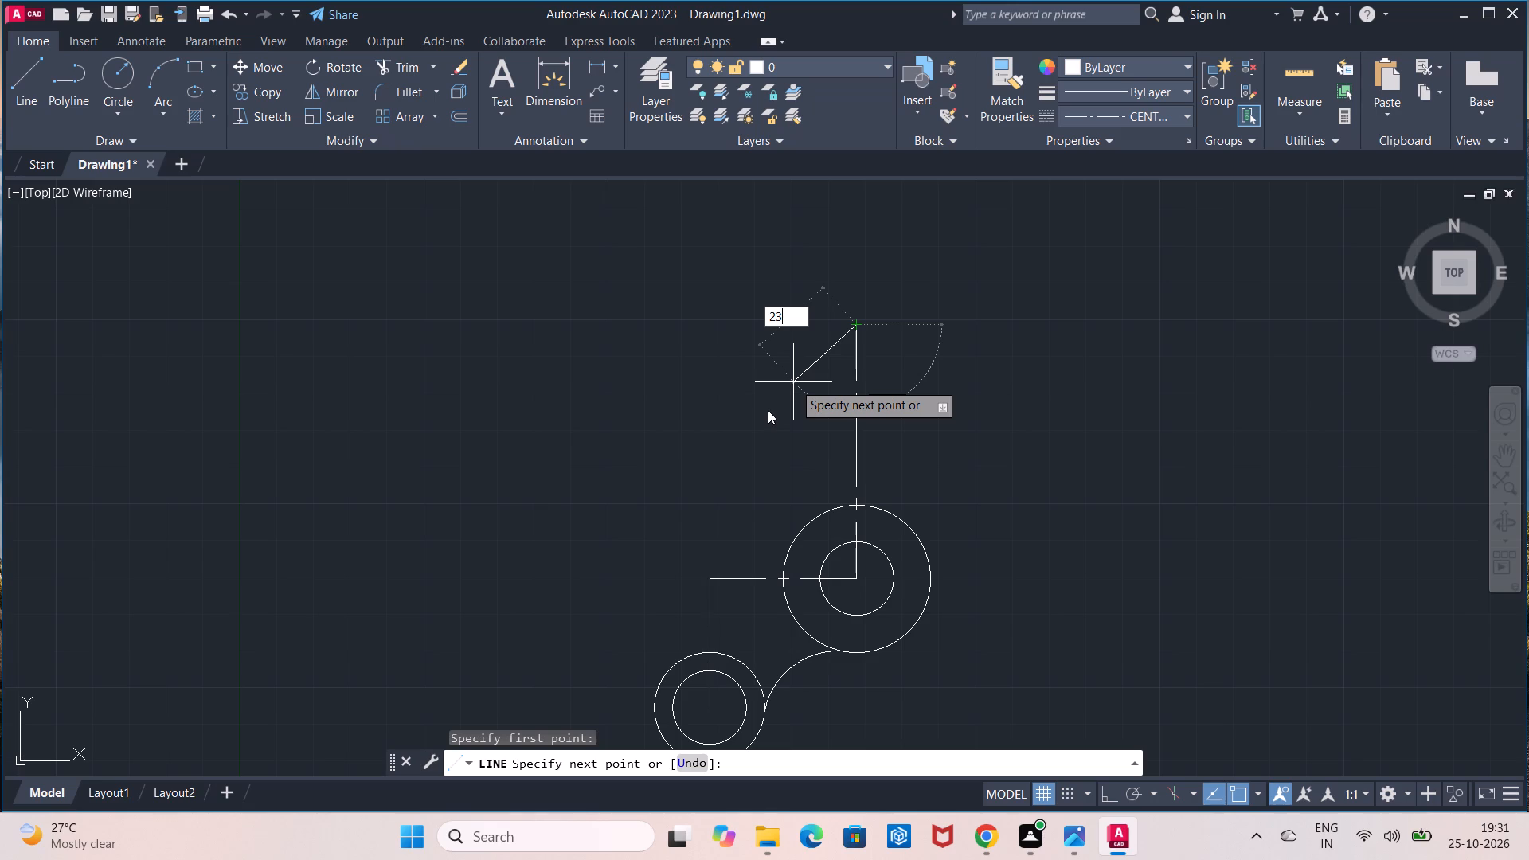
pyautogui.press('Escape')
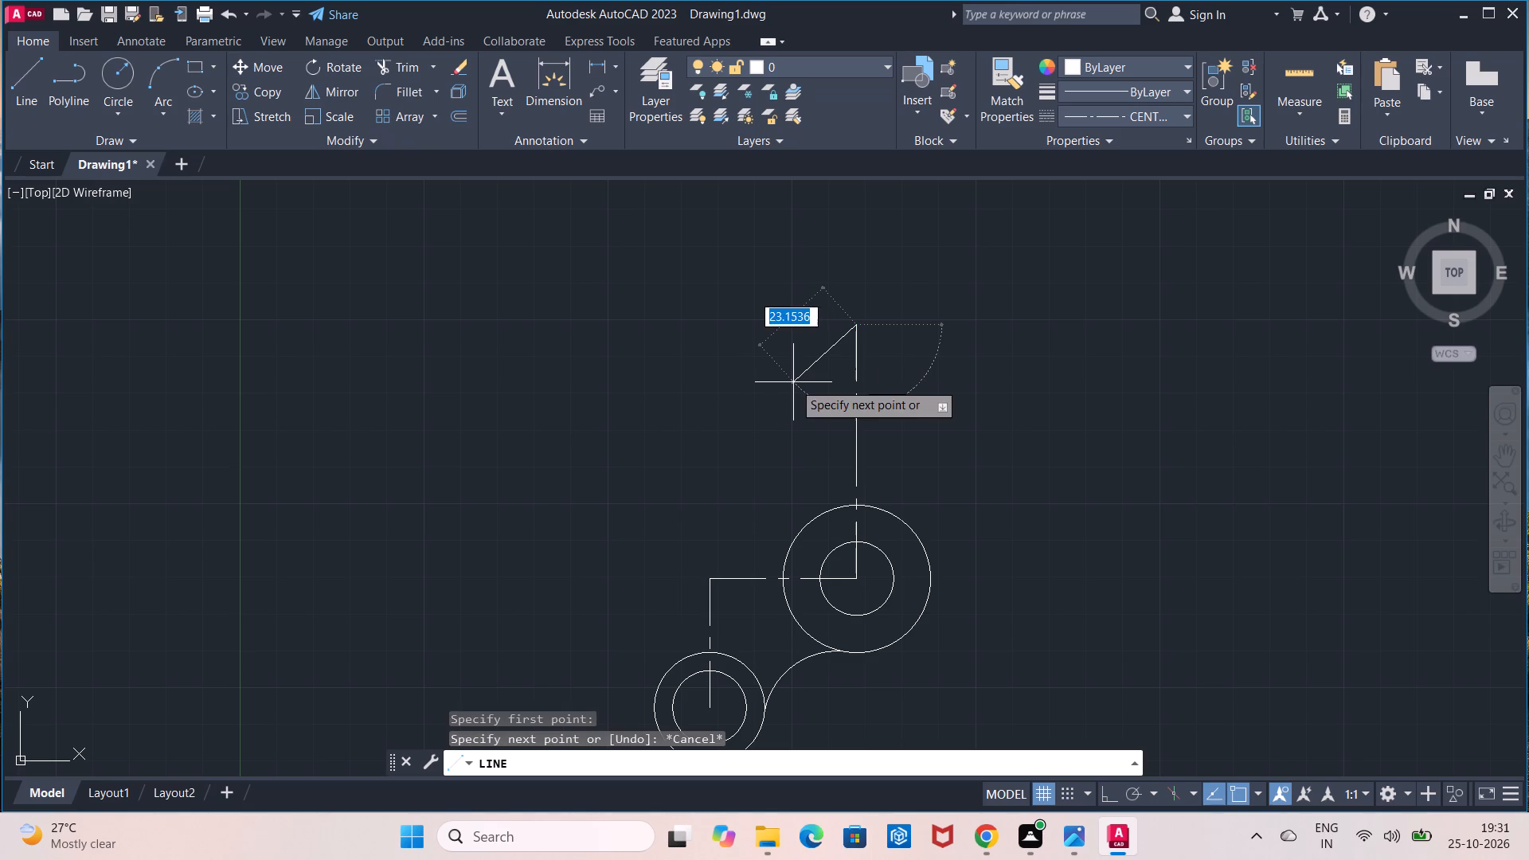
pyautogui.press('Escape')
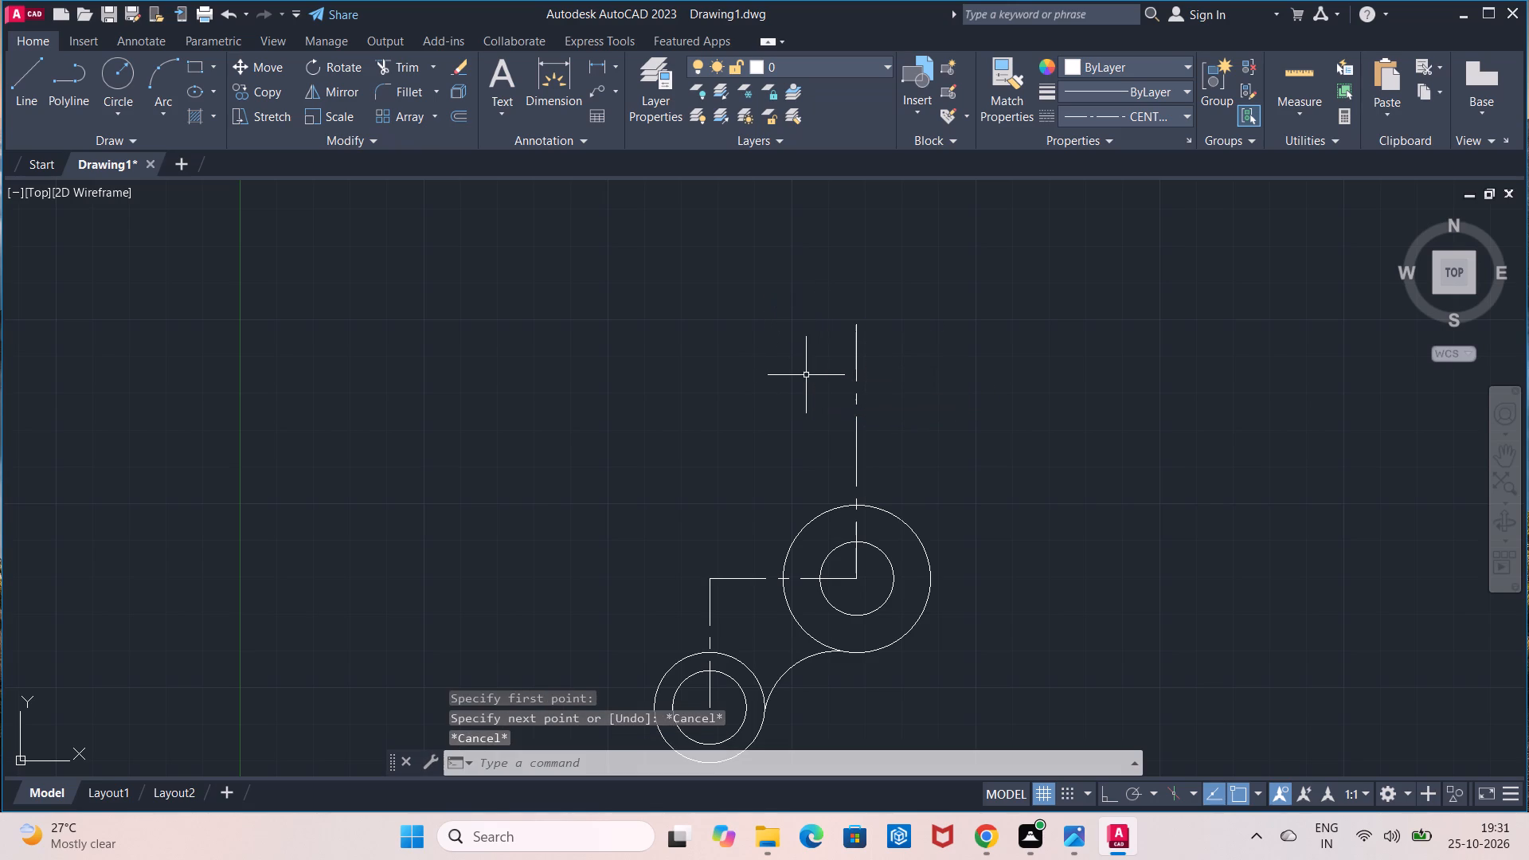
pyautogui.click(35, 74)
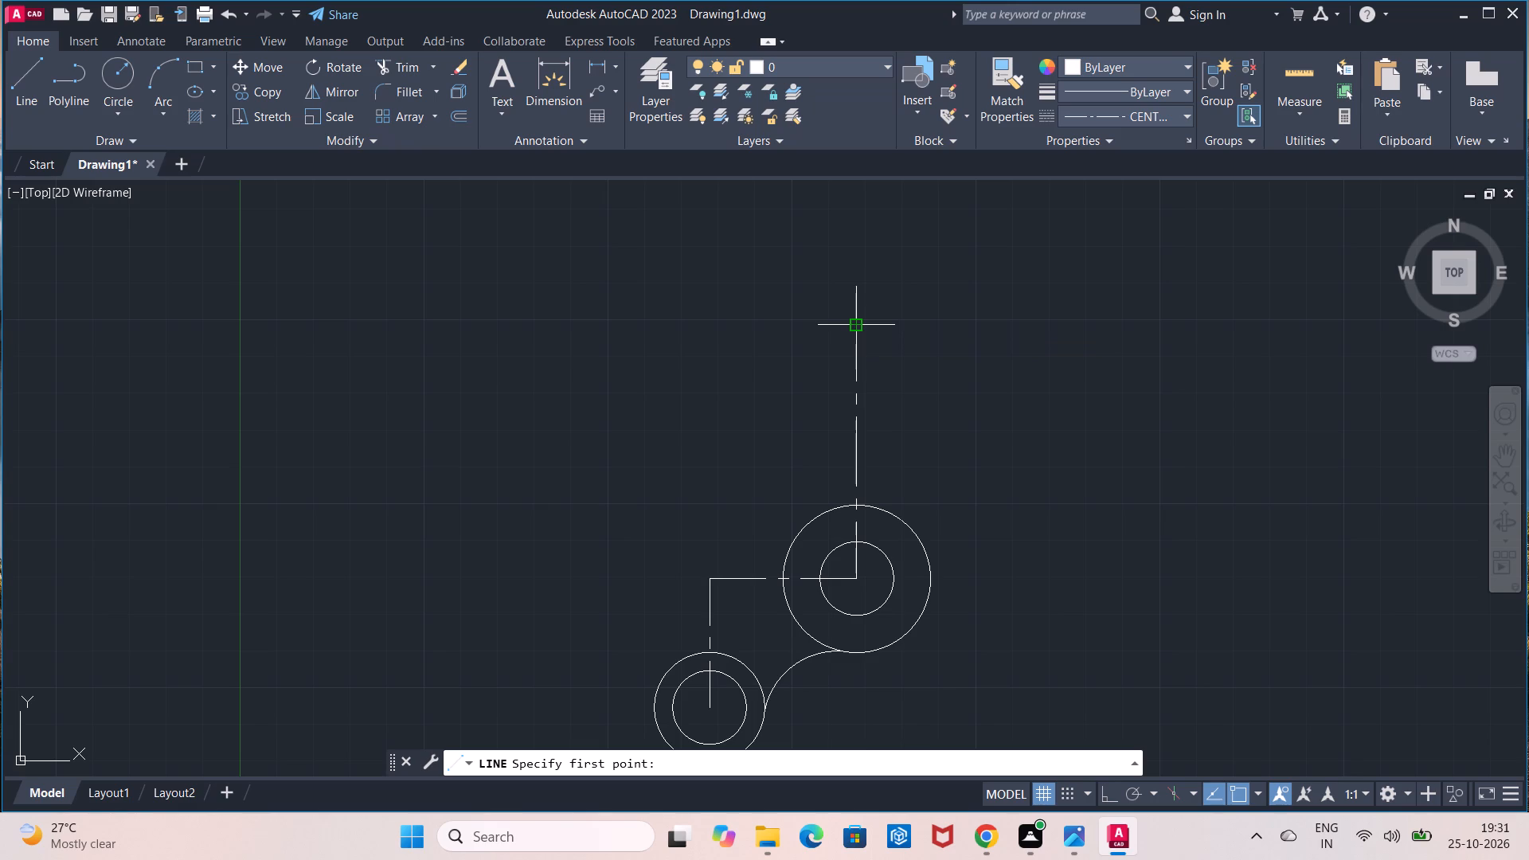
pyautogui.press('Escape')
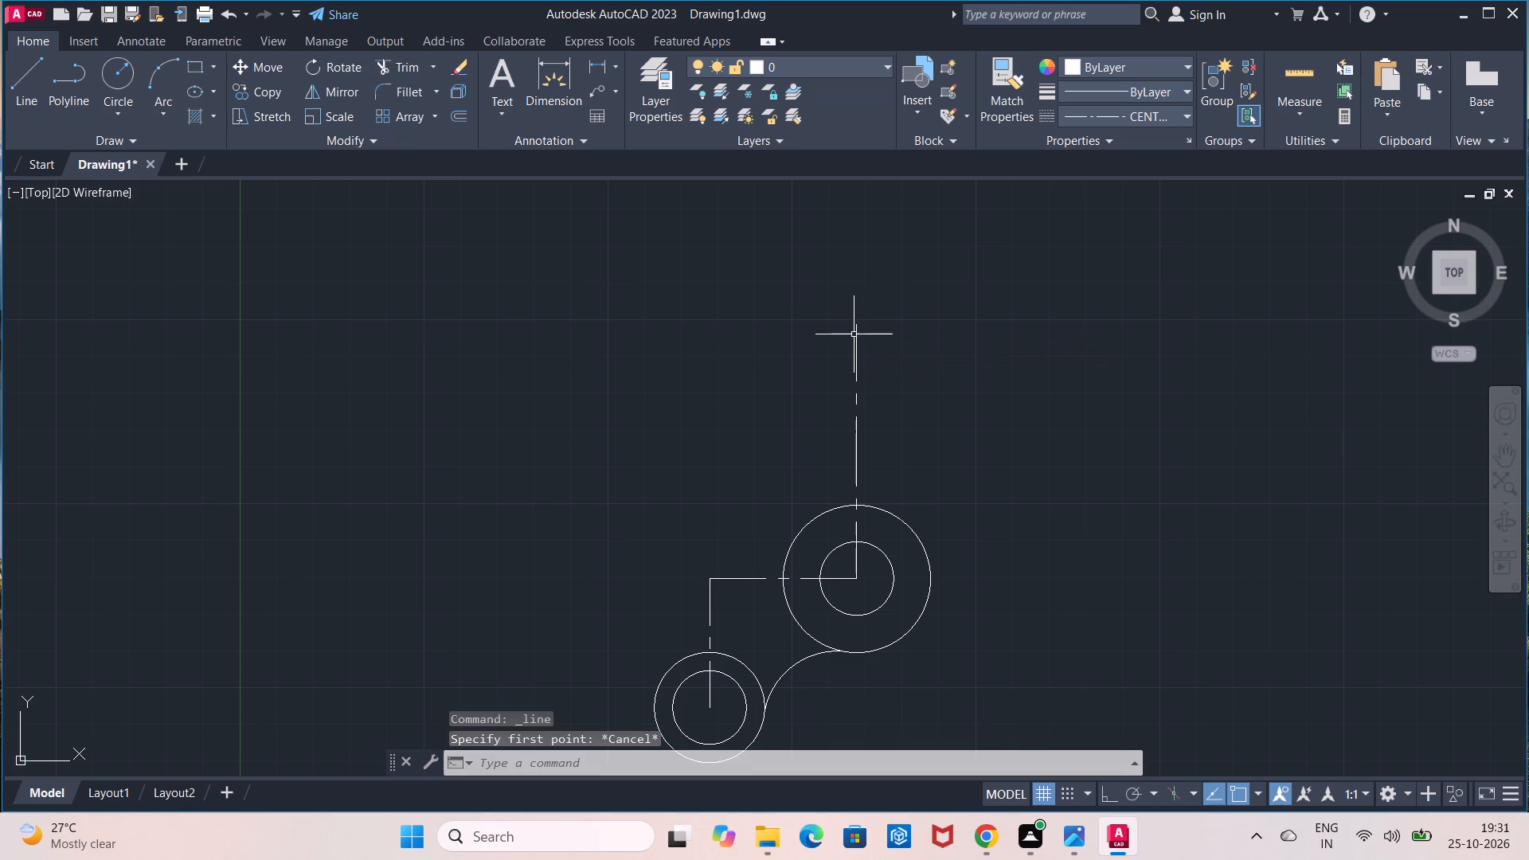
# Set the current linetype to ByLayer.
pyautogui.click(1157, 111)
pyautogui.click(1140, 145)
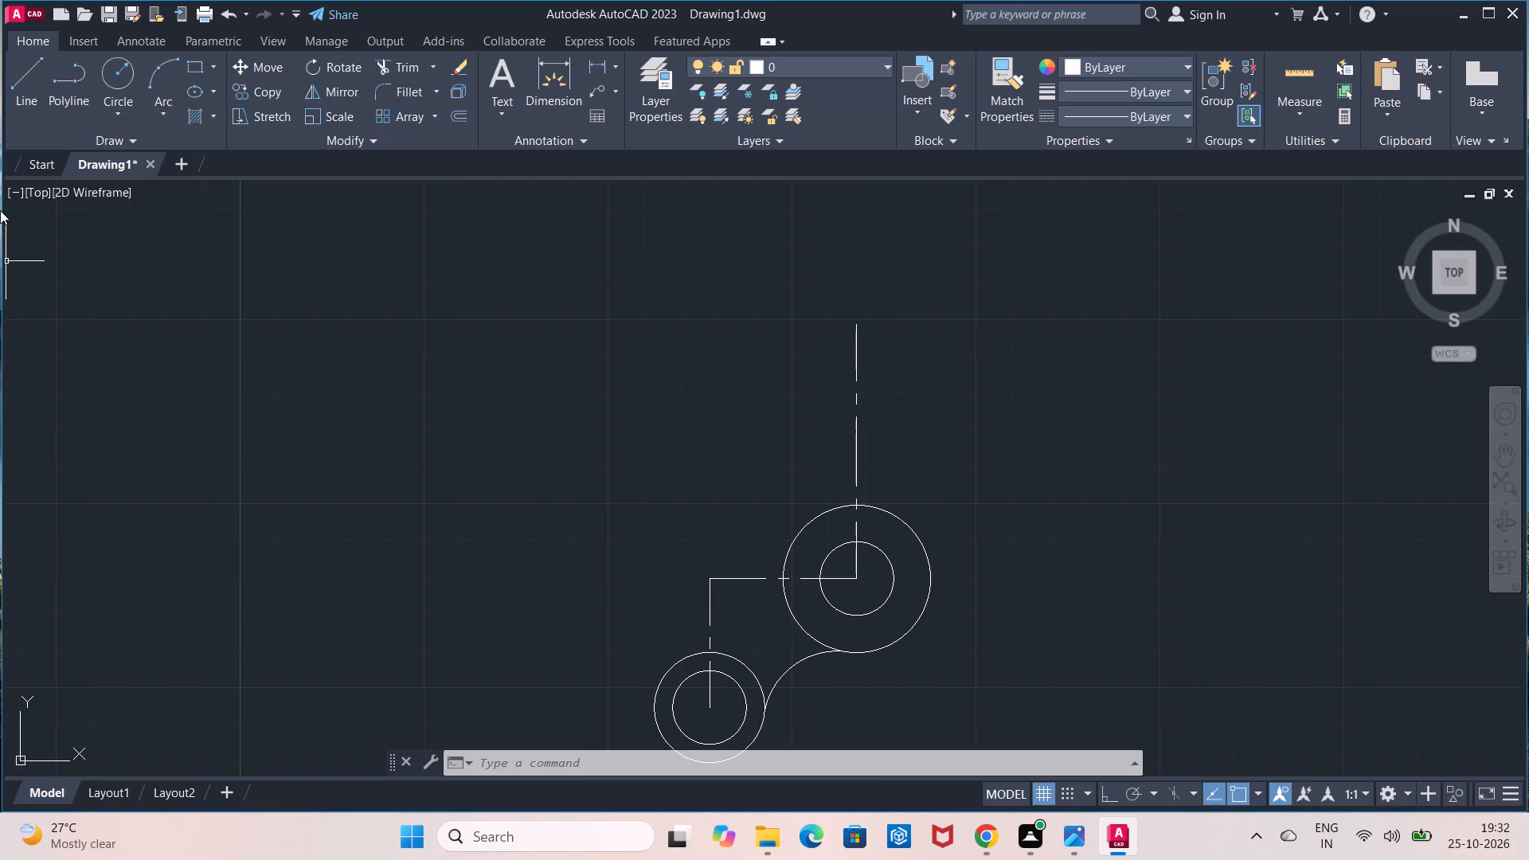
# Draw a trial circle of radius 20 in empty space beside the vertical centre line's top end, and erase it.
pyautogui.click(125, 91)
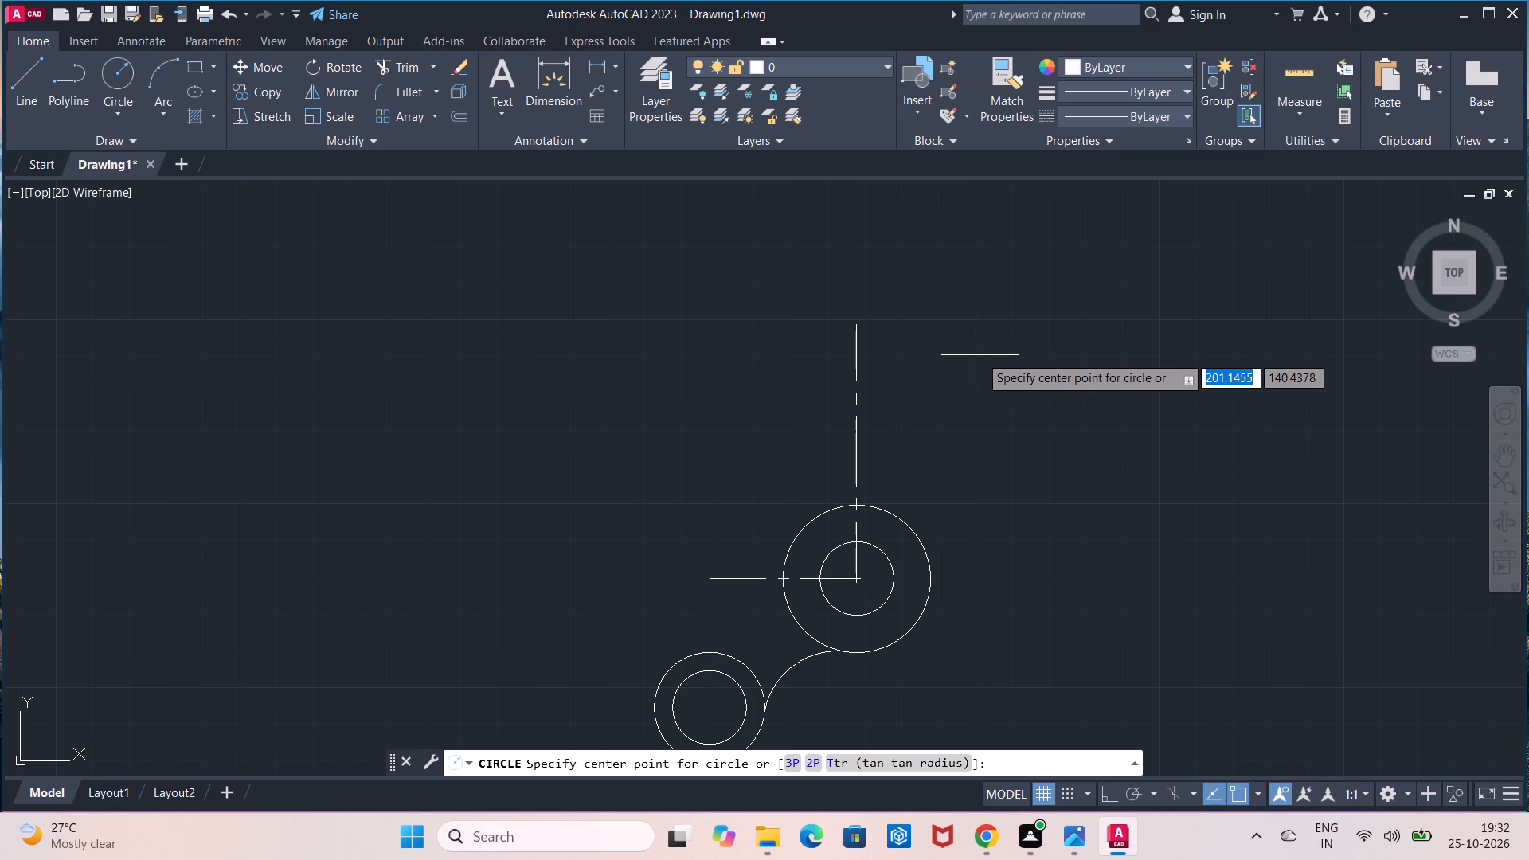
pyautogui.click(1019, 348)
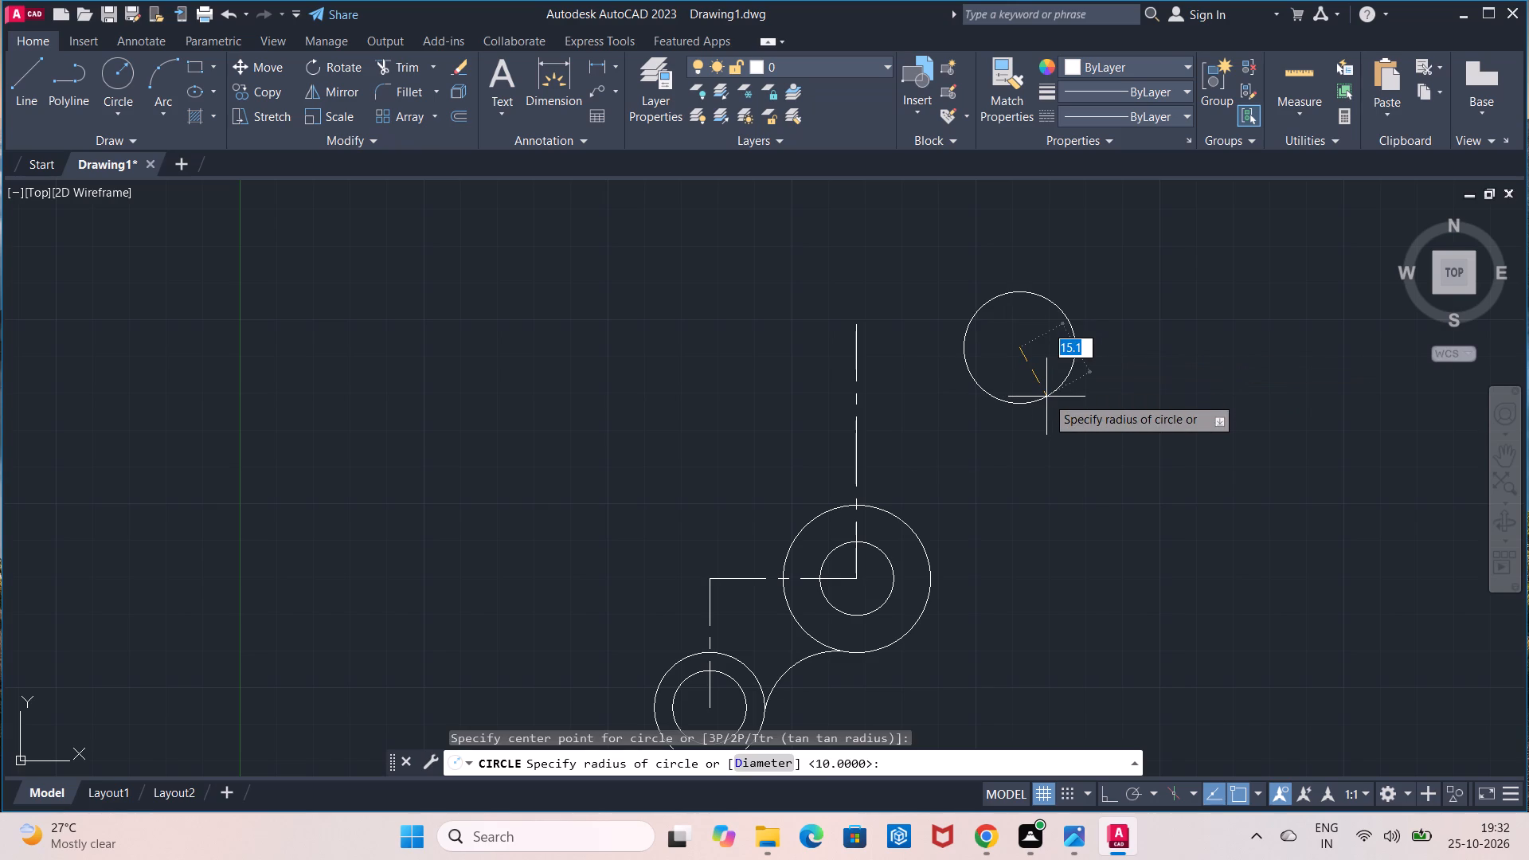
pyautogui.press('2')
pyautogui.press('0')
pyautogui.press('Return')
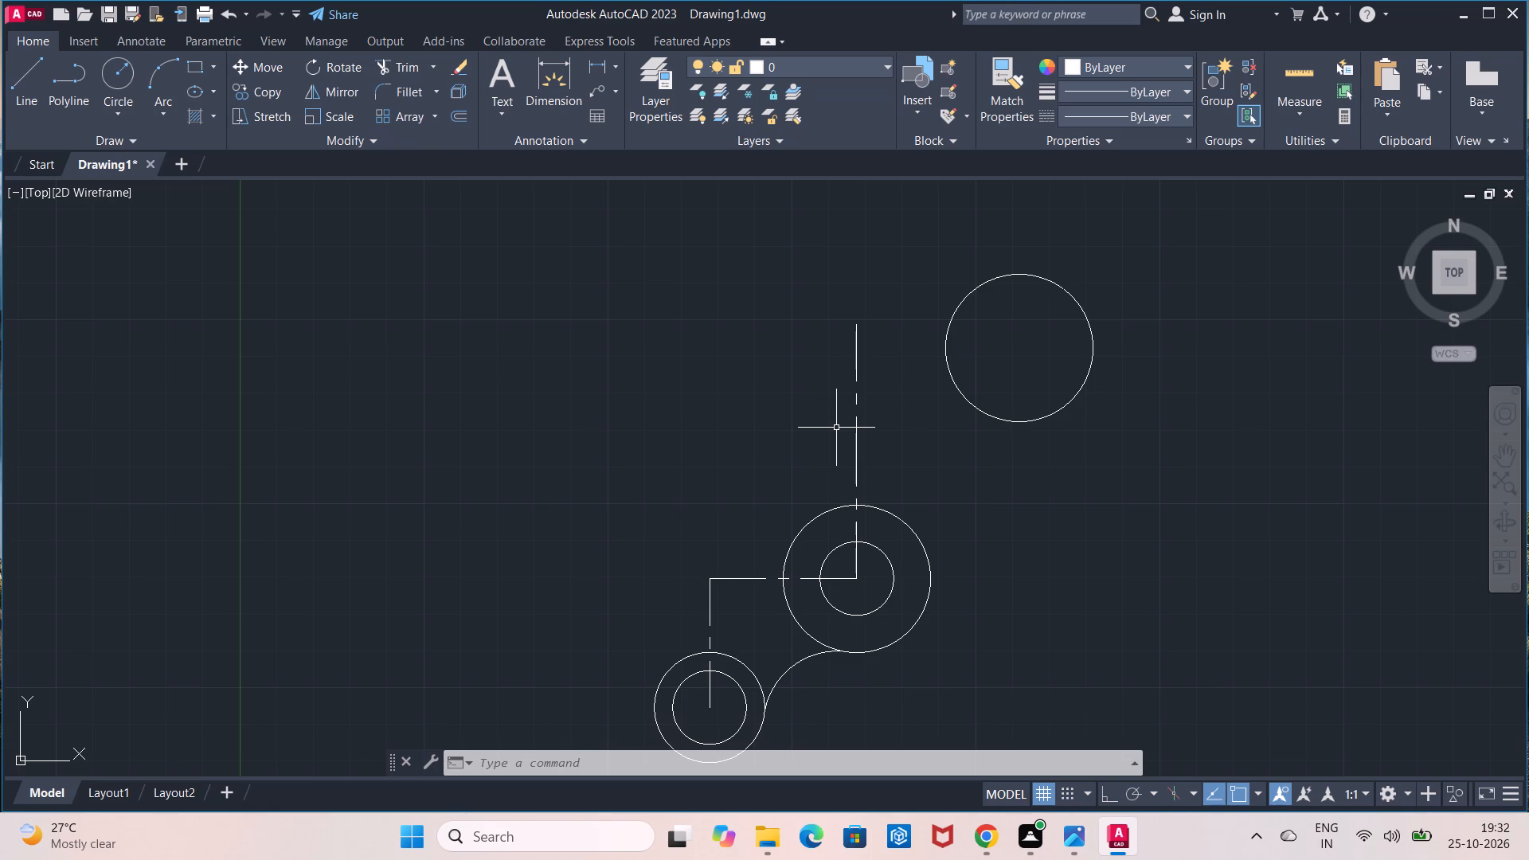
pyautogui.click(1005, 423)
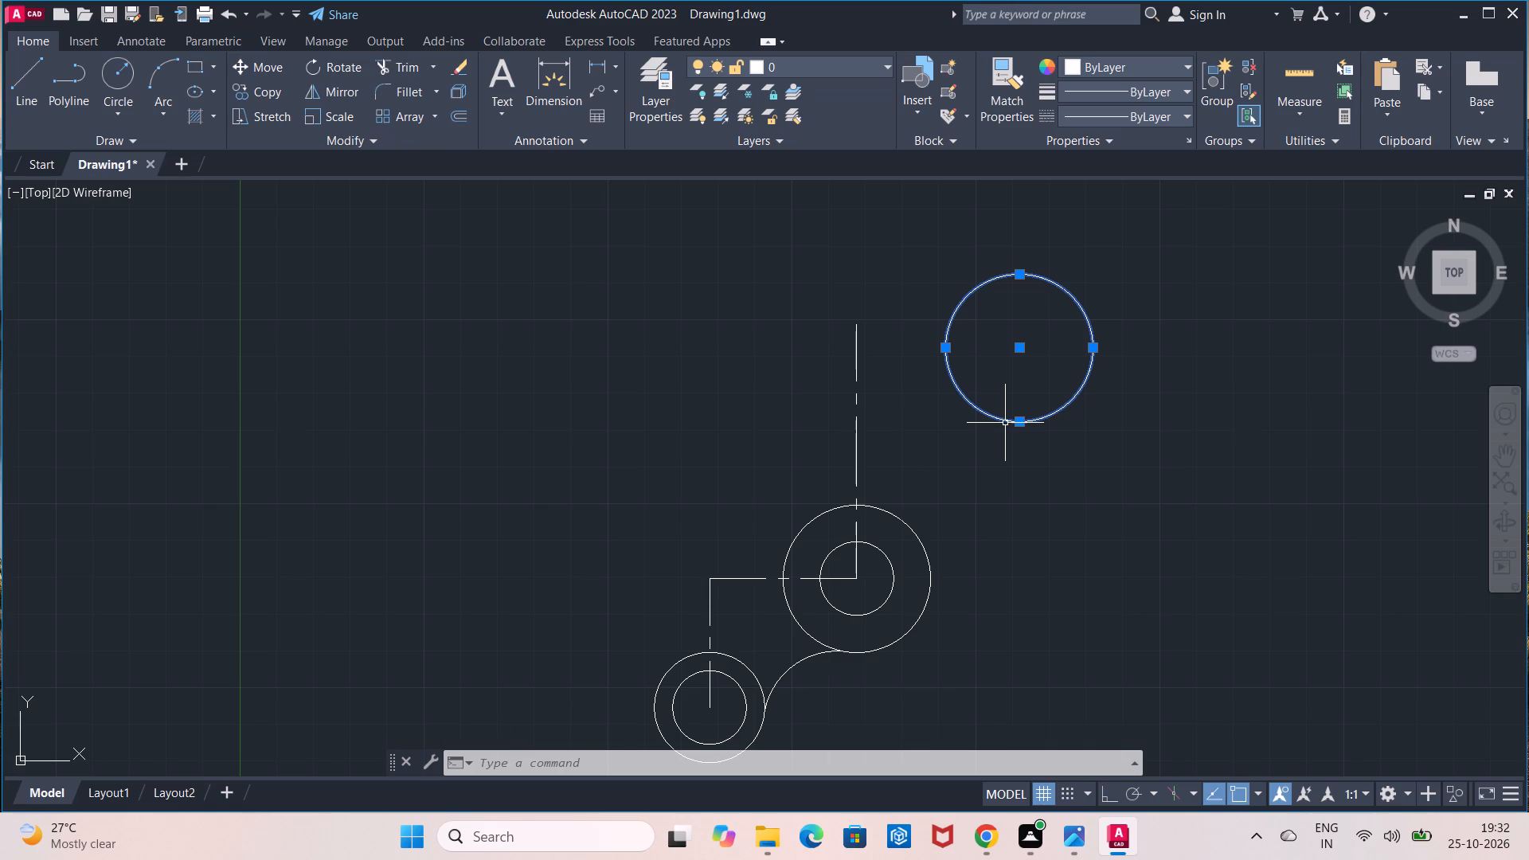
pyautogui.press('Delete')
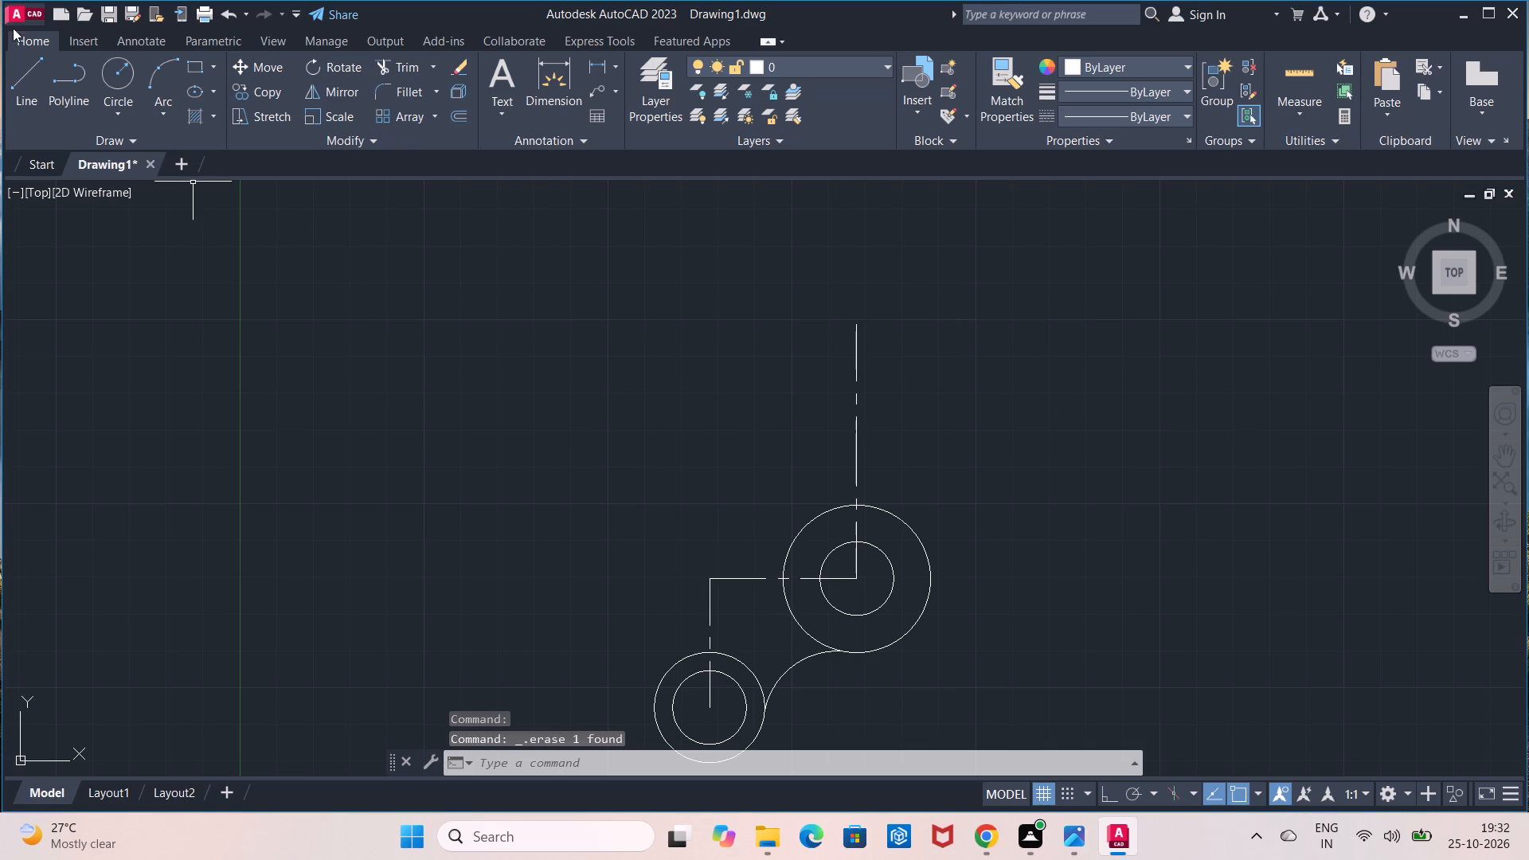
# Draw a line 23 long at 110 degrees, sloping down and left from the top end of the vertical centre line.
pyautogui.click(25, 100)
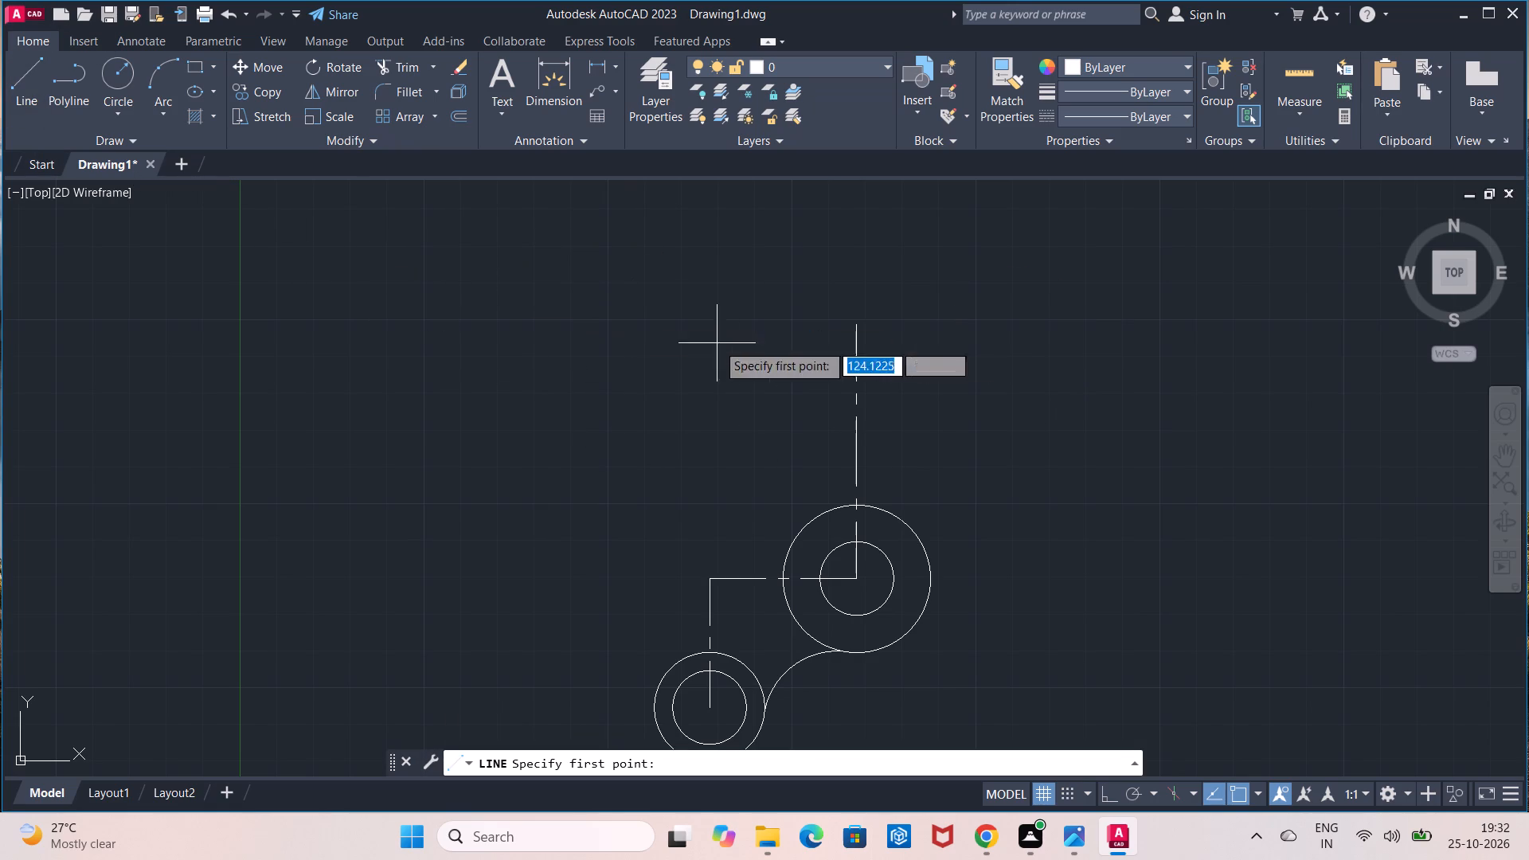
pyautogui.click(851, 325)
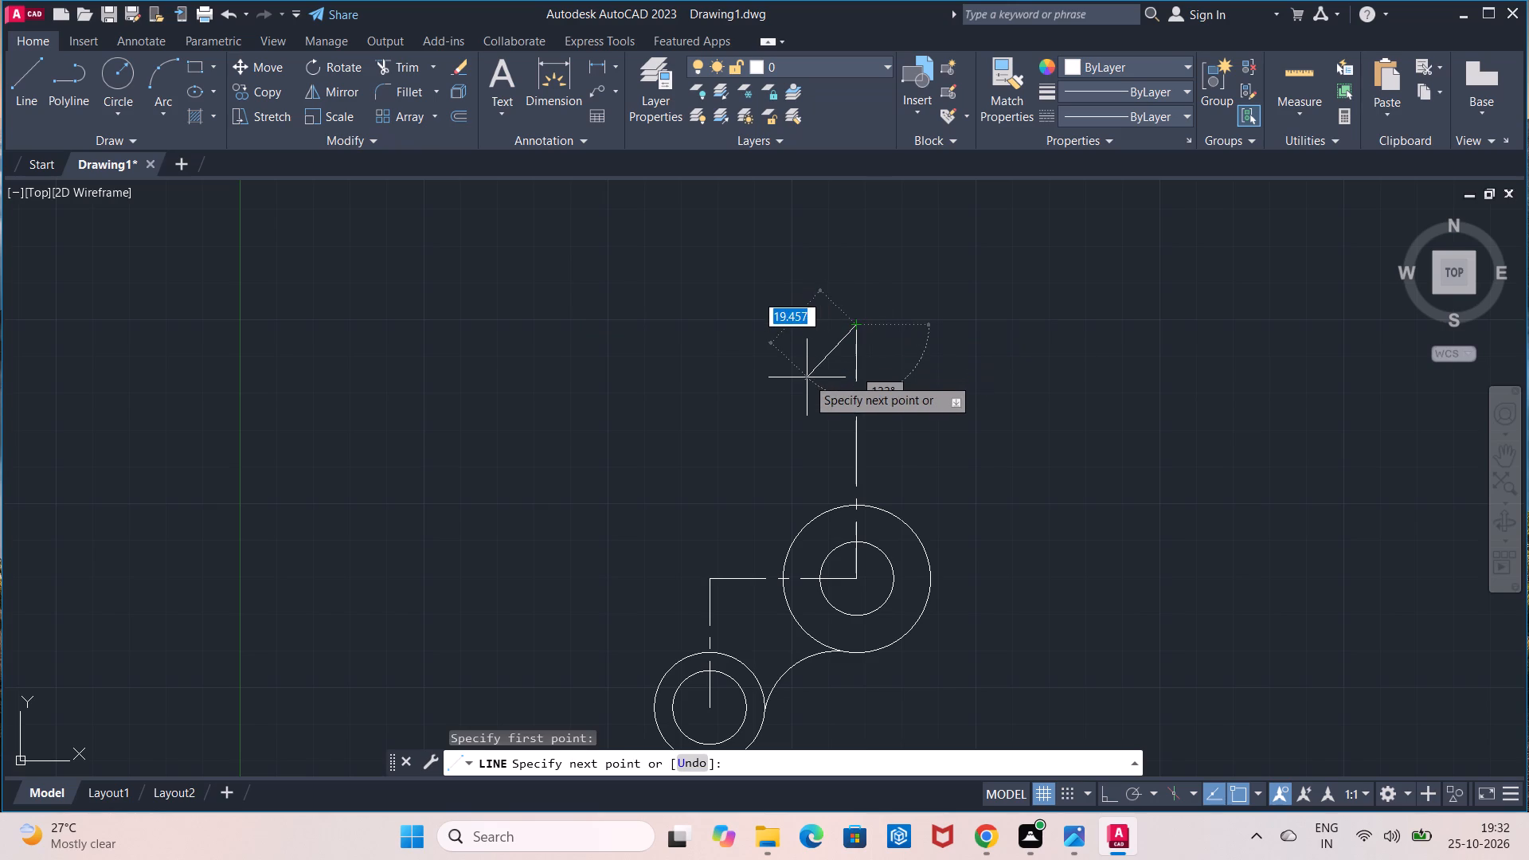
pyautogui.write('23')
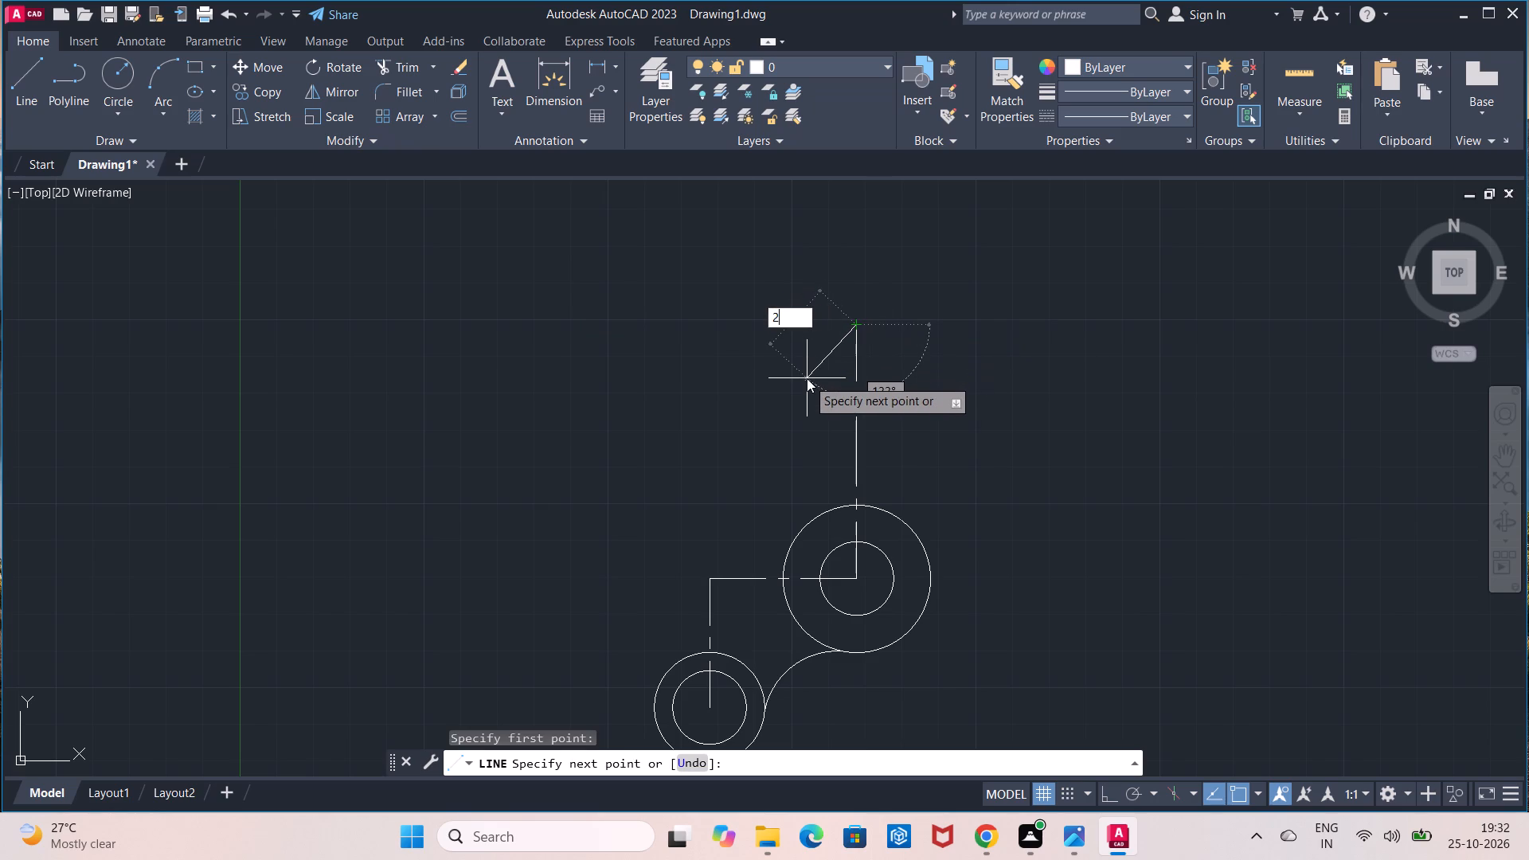
pyautogui.press('Tab')
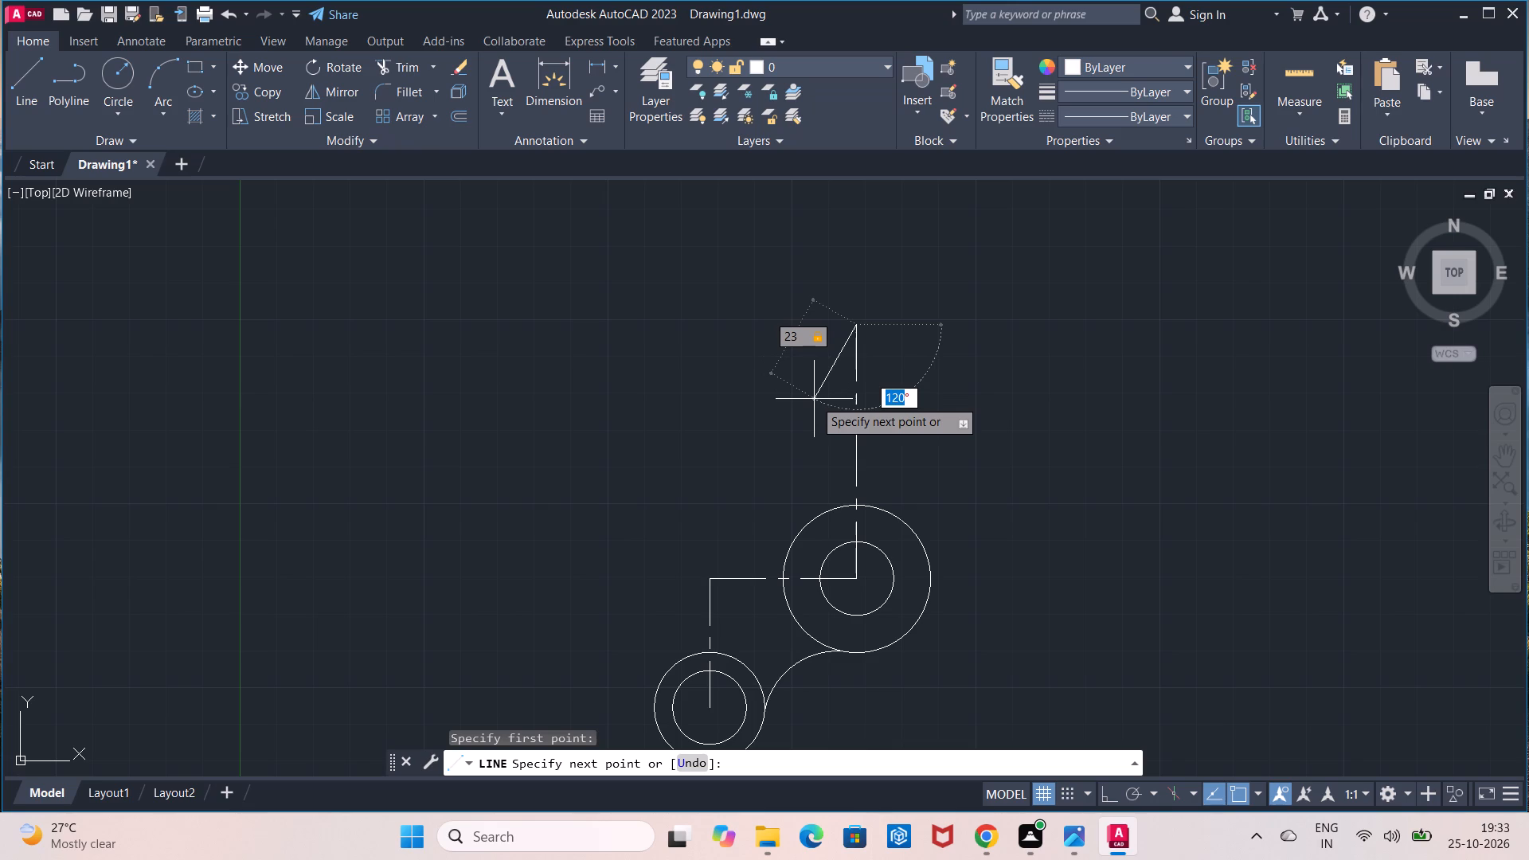
pyautogui.write('11')
pyautogui.press('0')
pyautogui.press('Return')
pyautogui.press('Escape')
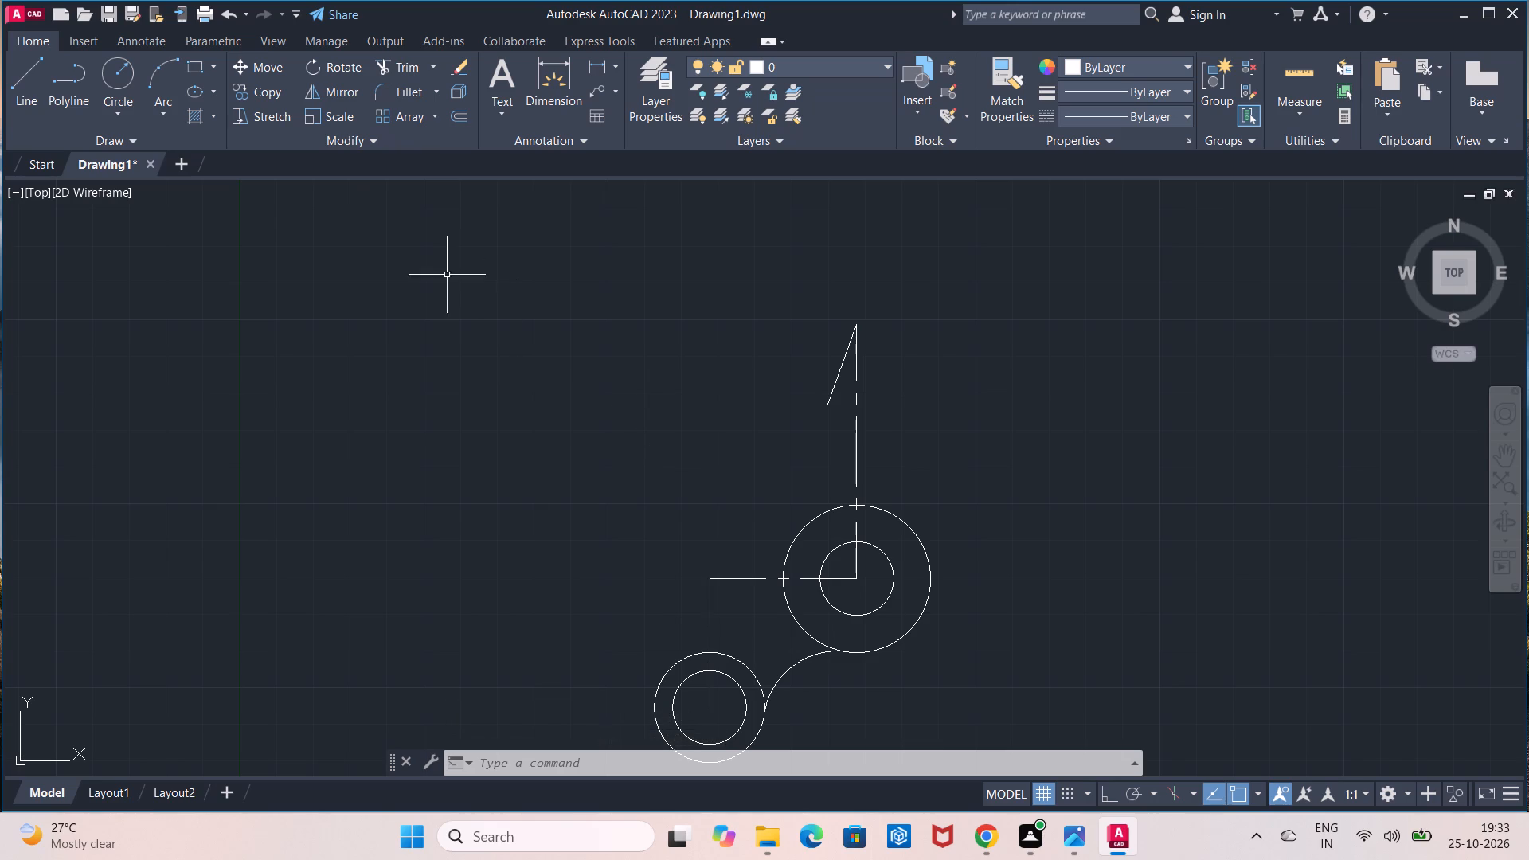
# Change the linetype of the short sloping line to CENTER2.
pyautogui.click(839, 369)
pyautogui.click(1094, 119)
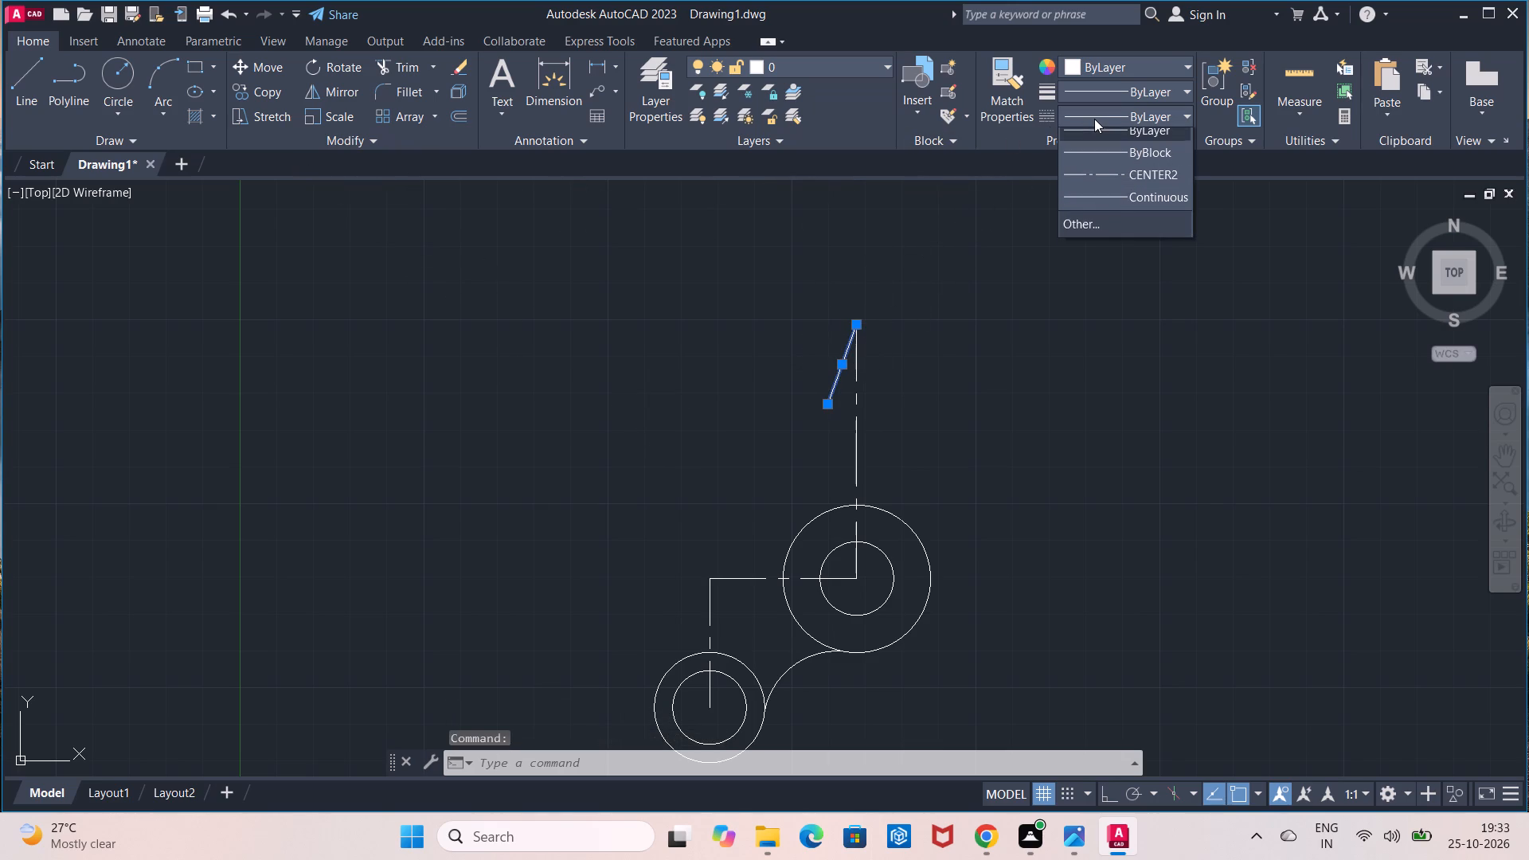
pyautogui.click(1161, 176)
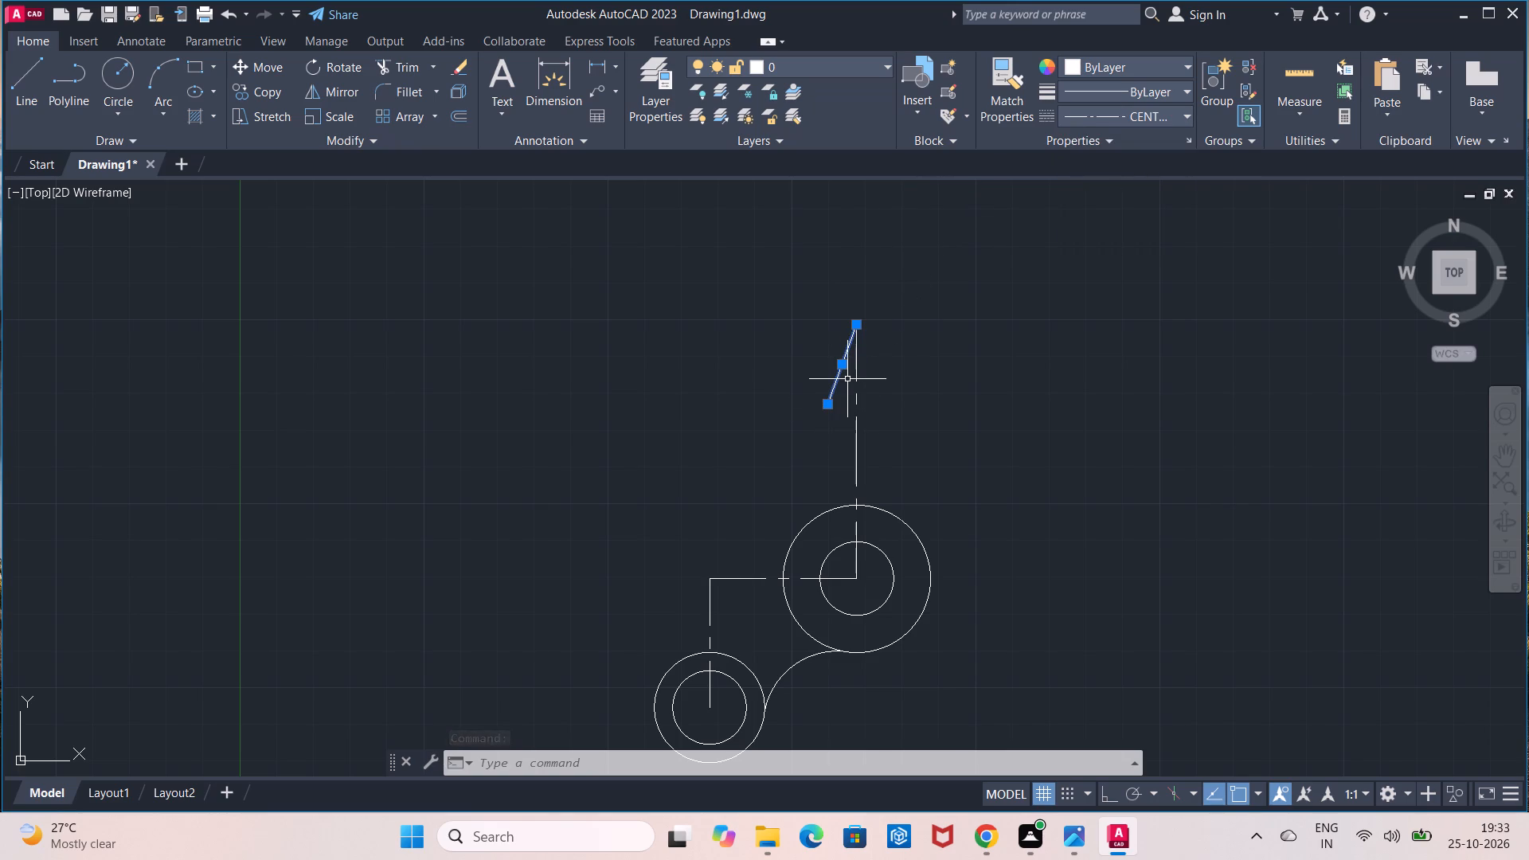
# Draw two concentric circles of radius 6 and 12 centred on the top end of the vertical centre line.
pyautogui.press('Escape')
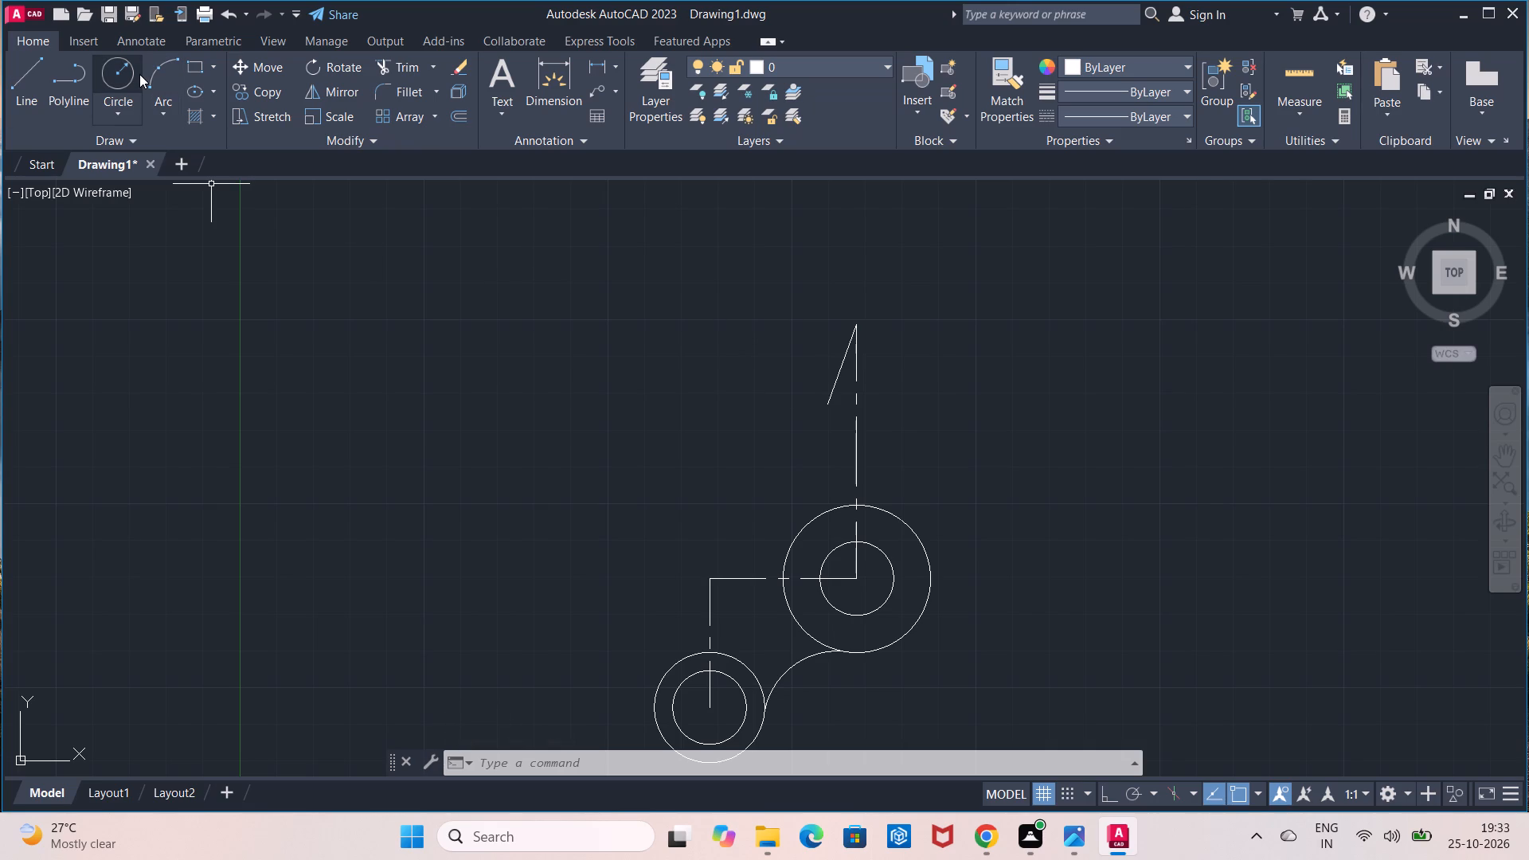
pyautogui.click(110, 87)
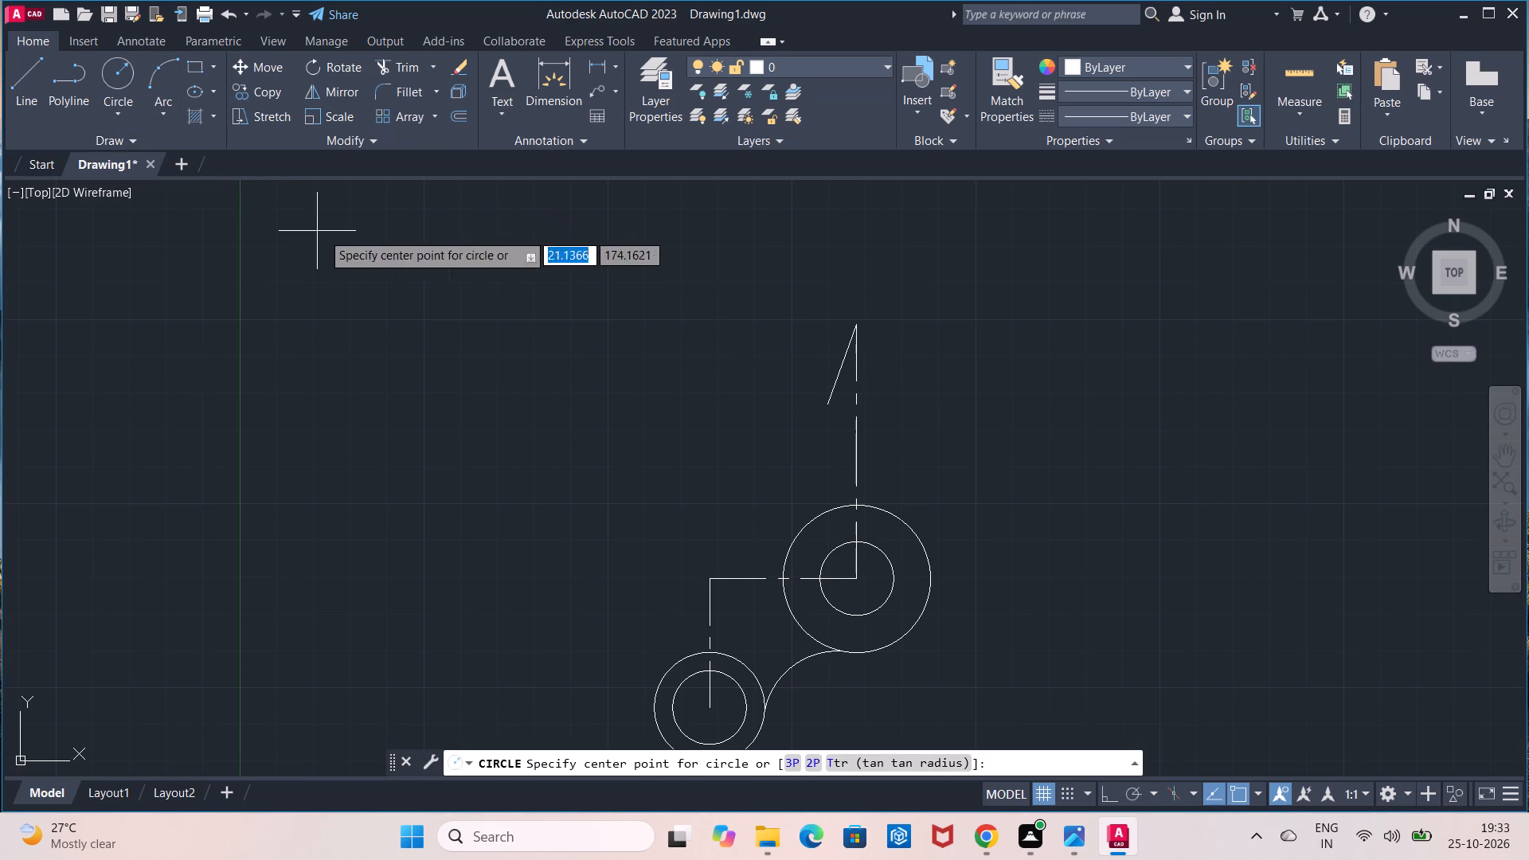
pyautogui.click(855, 323)
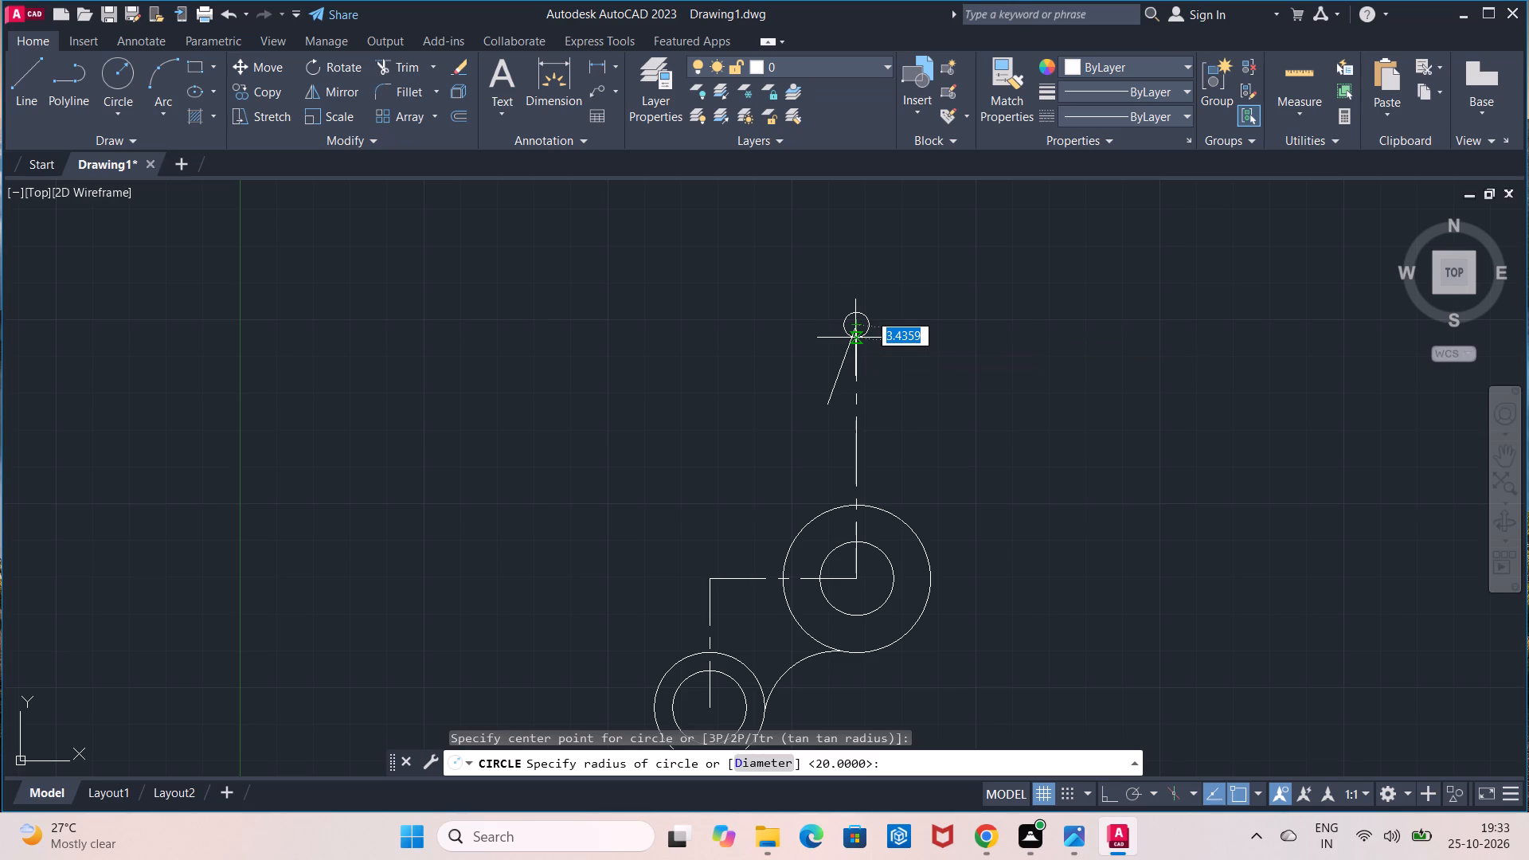
pyautogui.press('6')
pyautogui.press('Return')
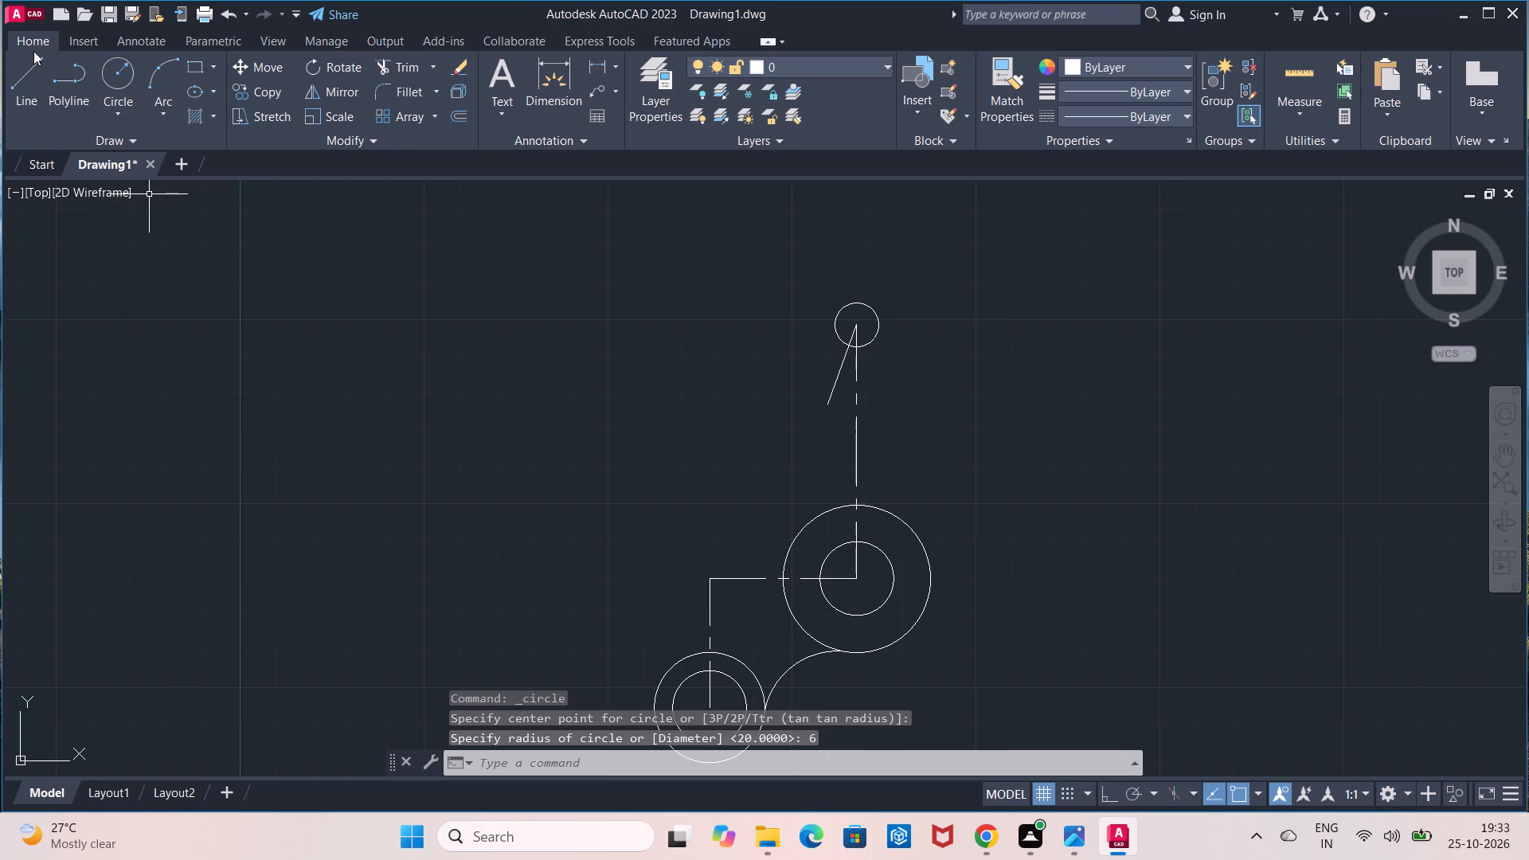
pyautogui.click(126, 76)
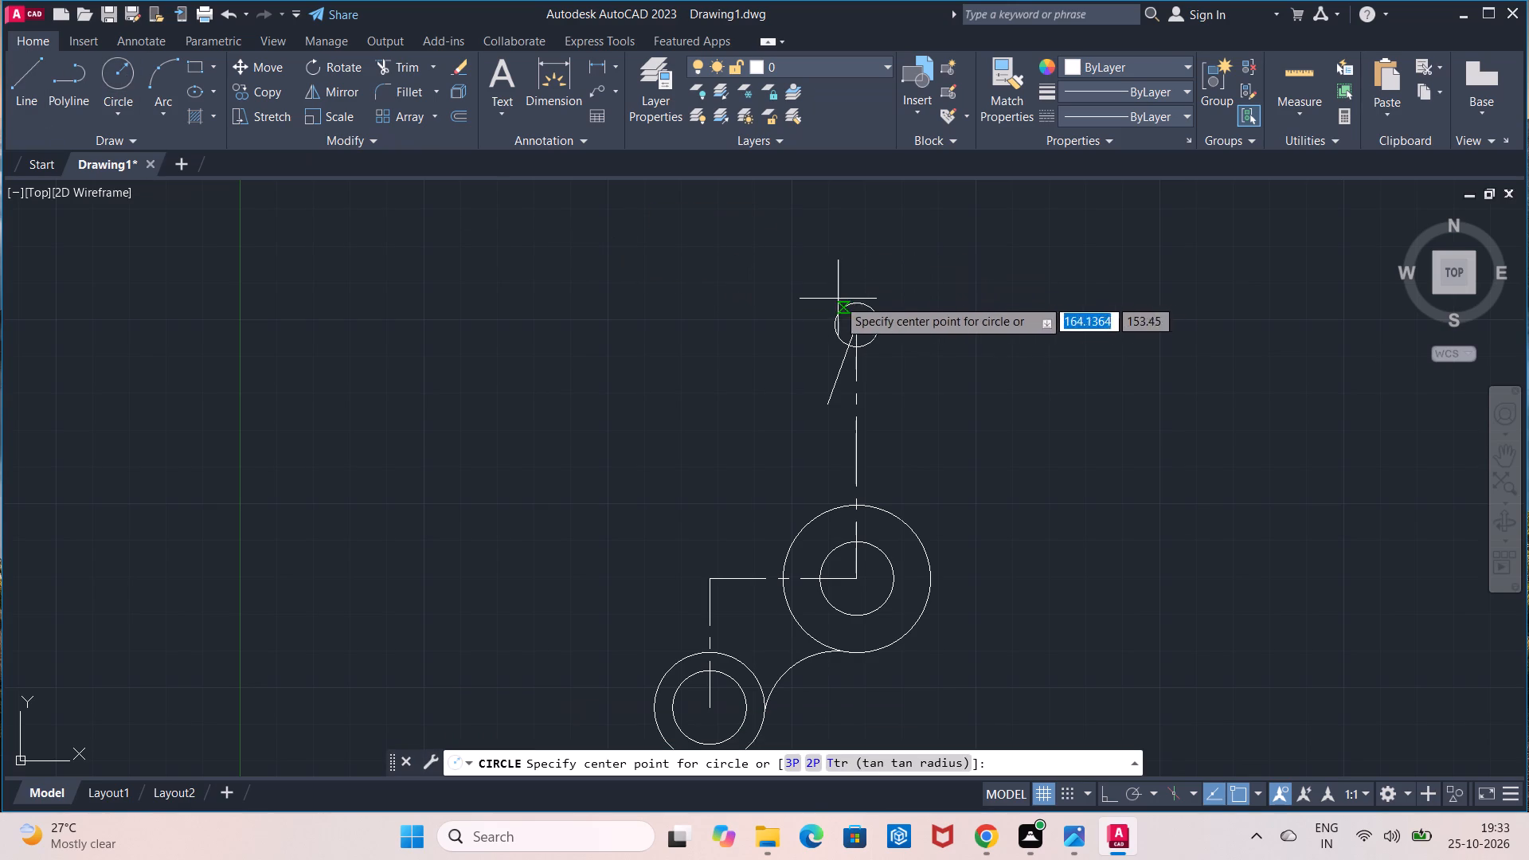
pyautogui.click(855, 326)
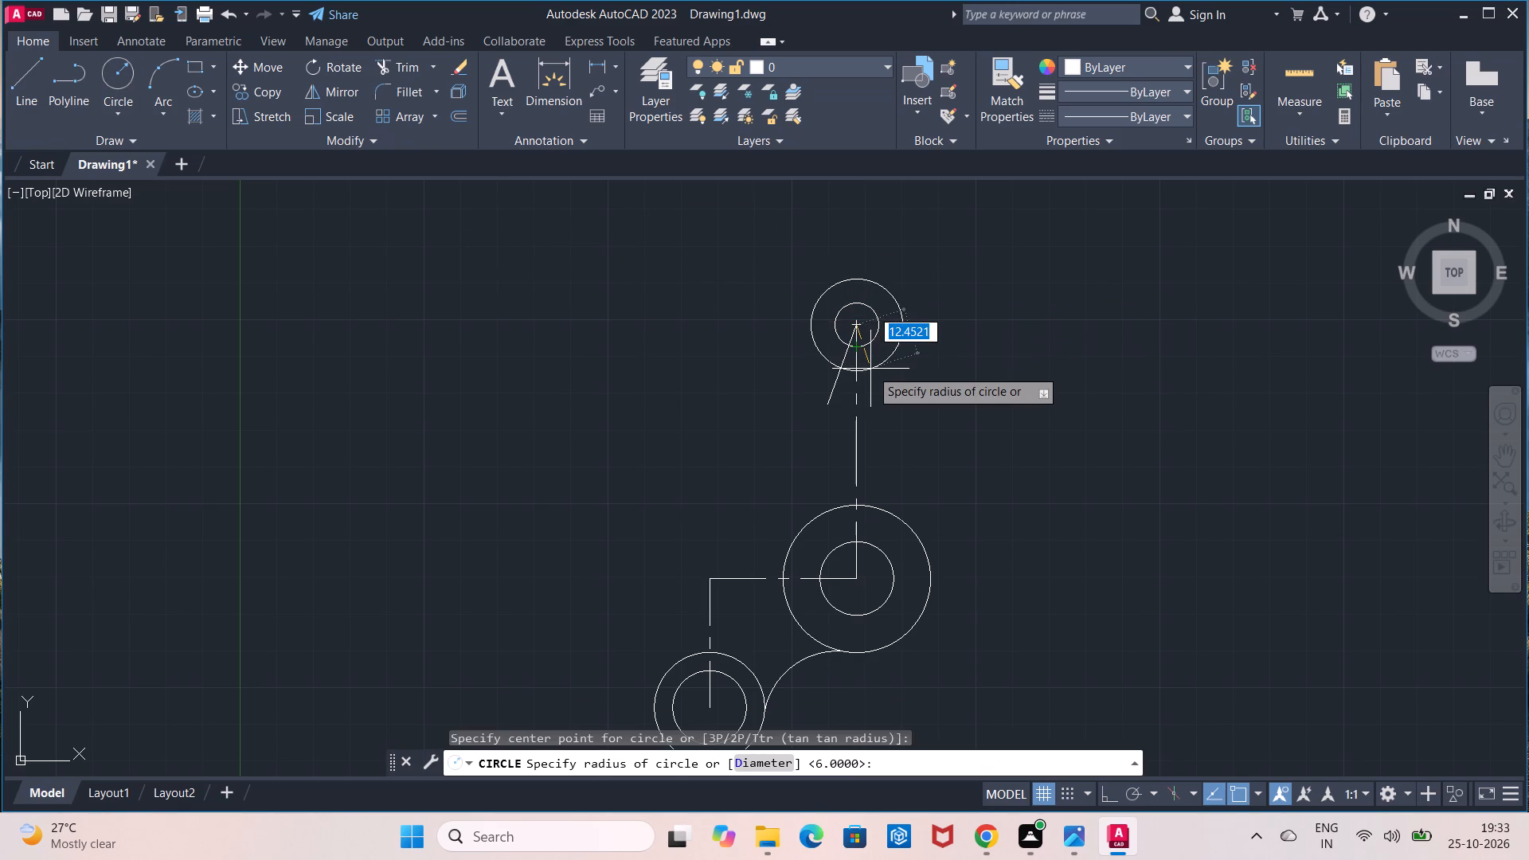
pyautogui.write('12')
pyautogui.press('Return')
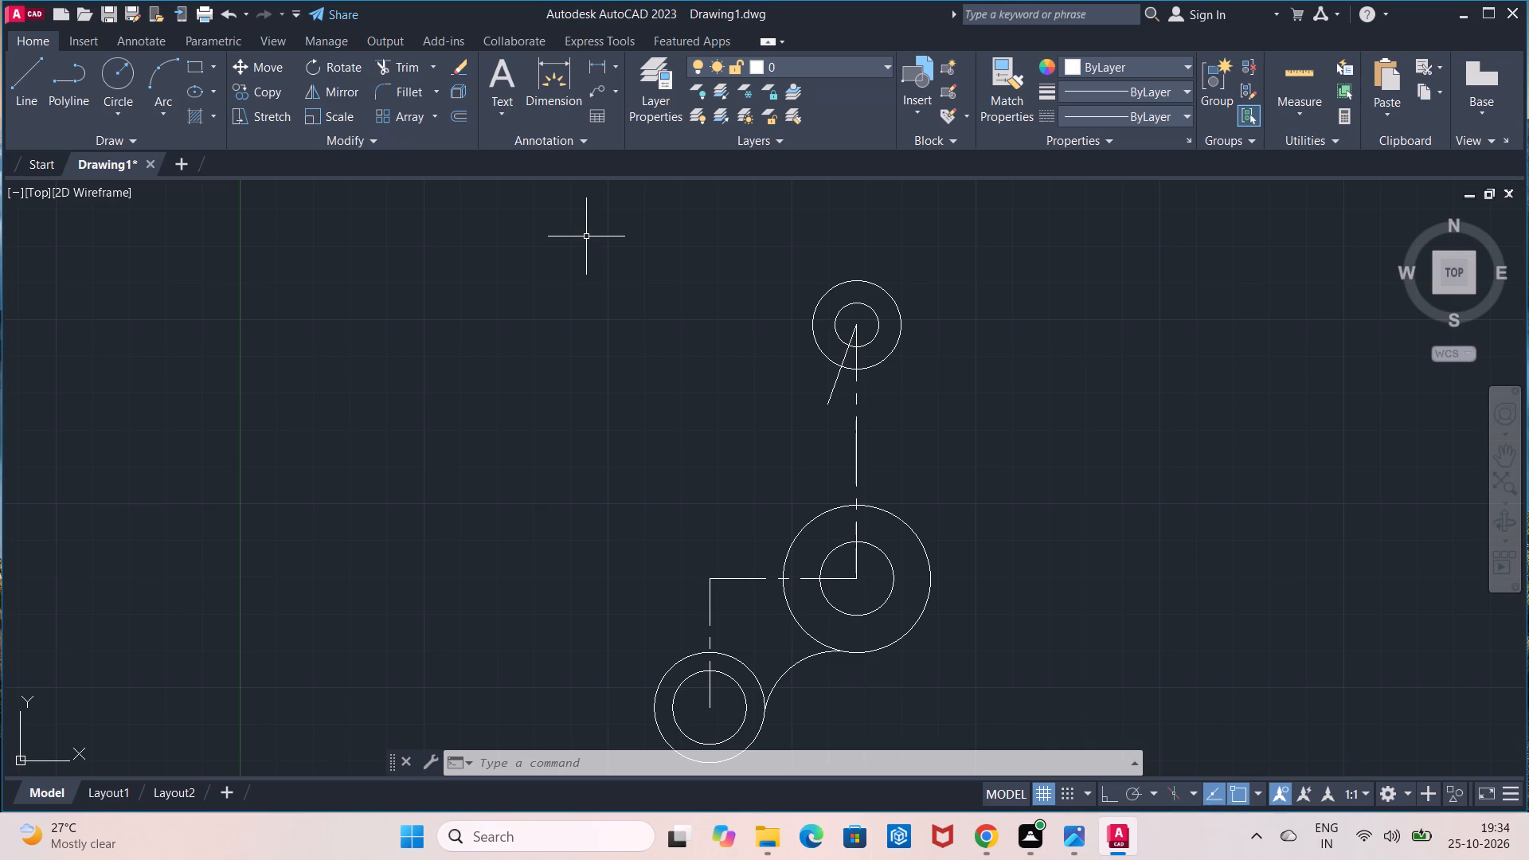
# Draw two concentric circles of radius 12 and 6 centred on the lower end of the short sloping line.
pyautogui.click(109, 72)
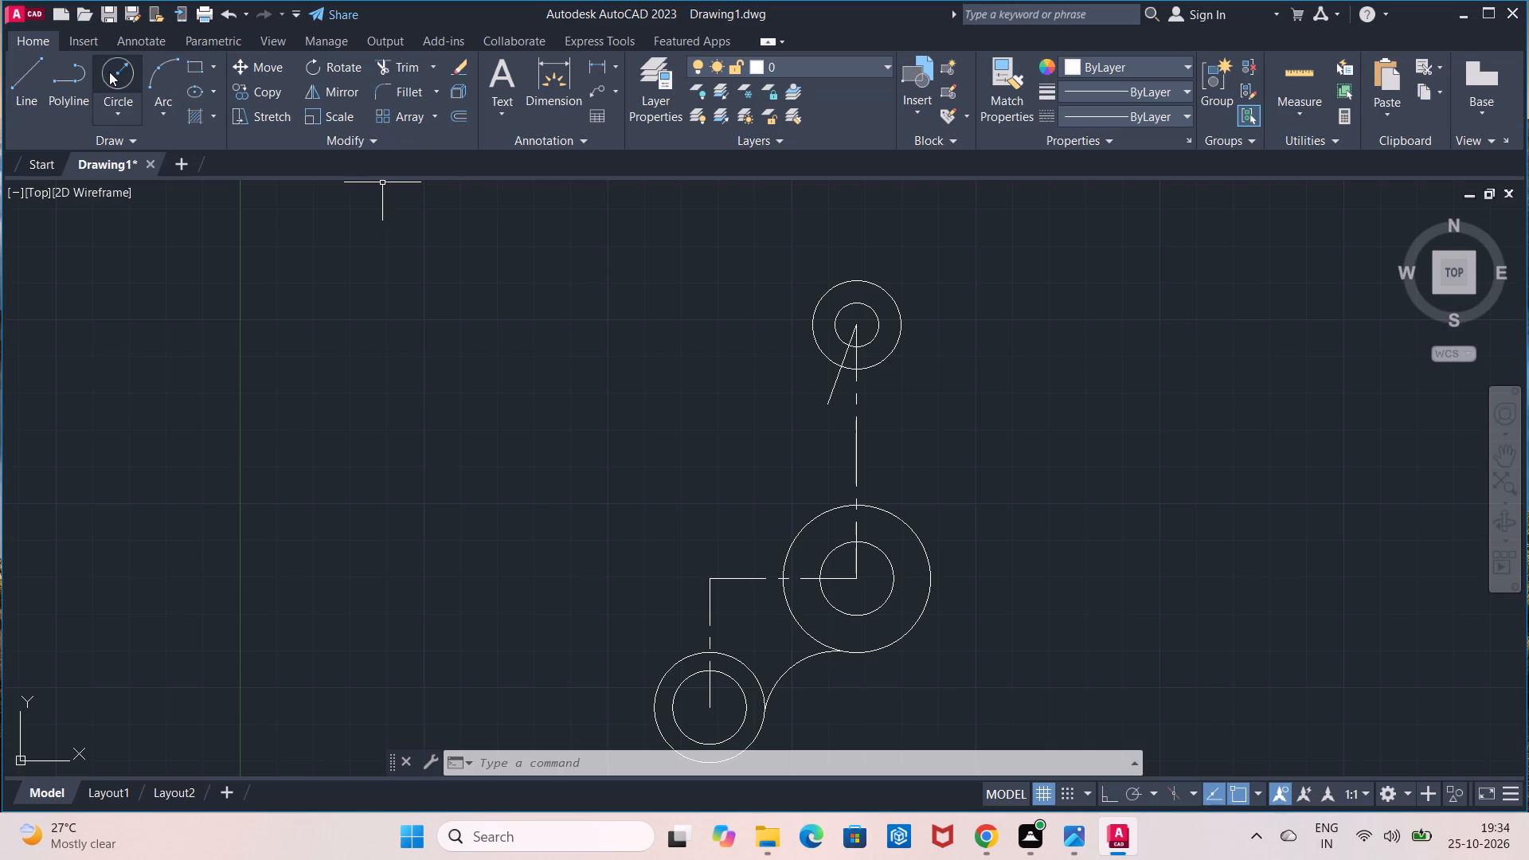
pyautogui.click(828, 404)
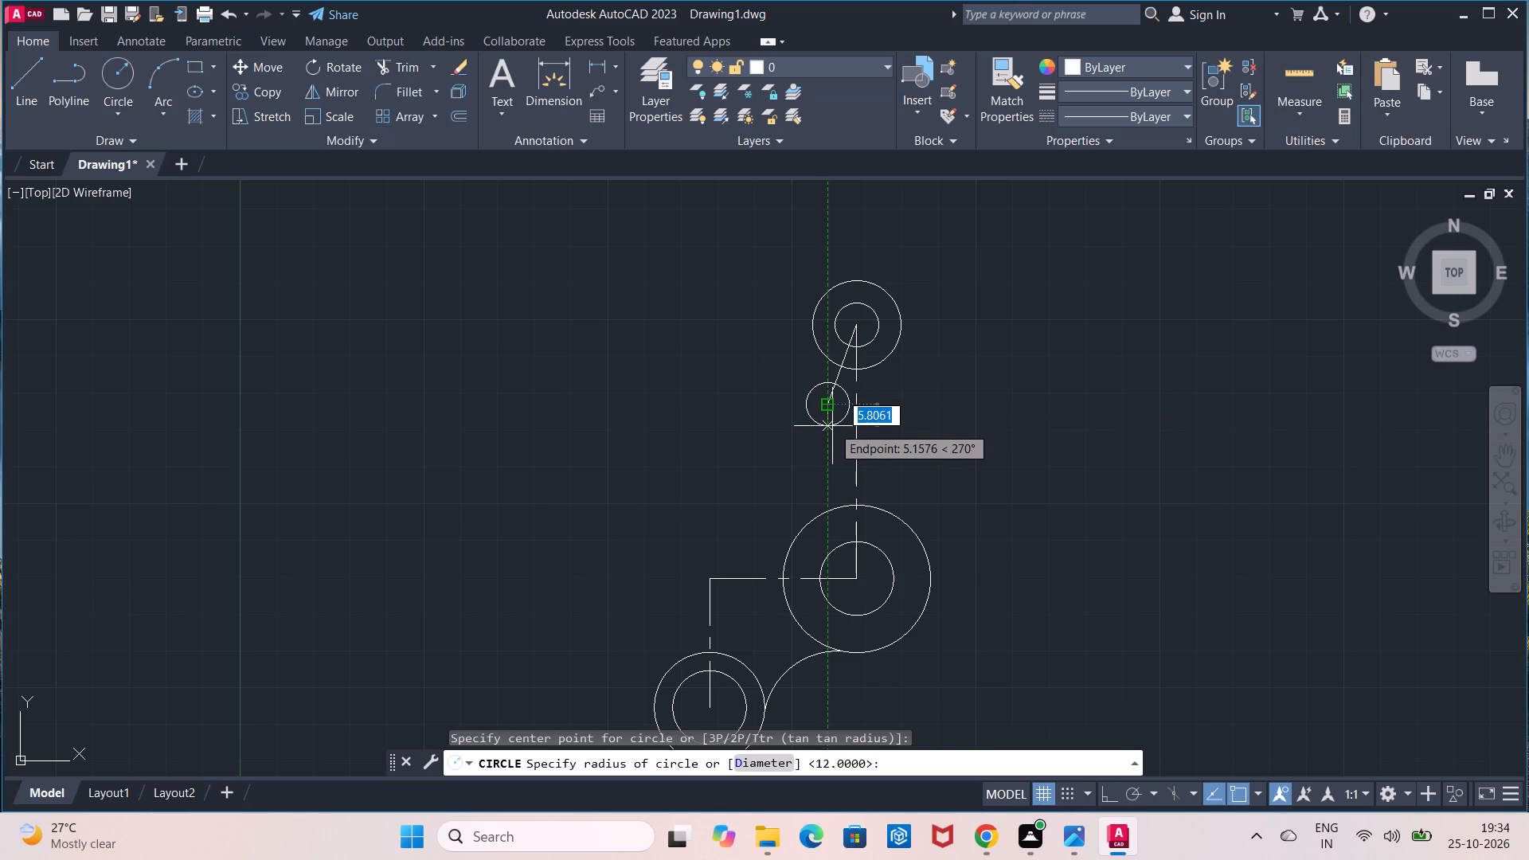
pyautogui.write('12')
pyautogui.press('Return')
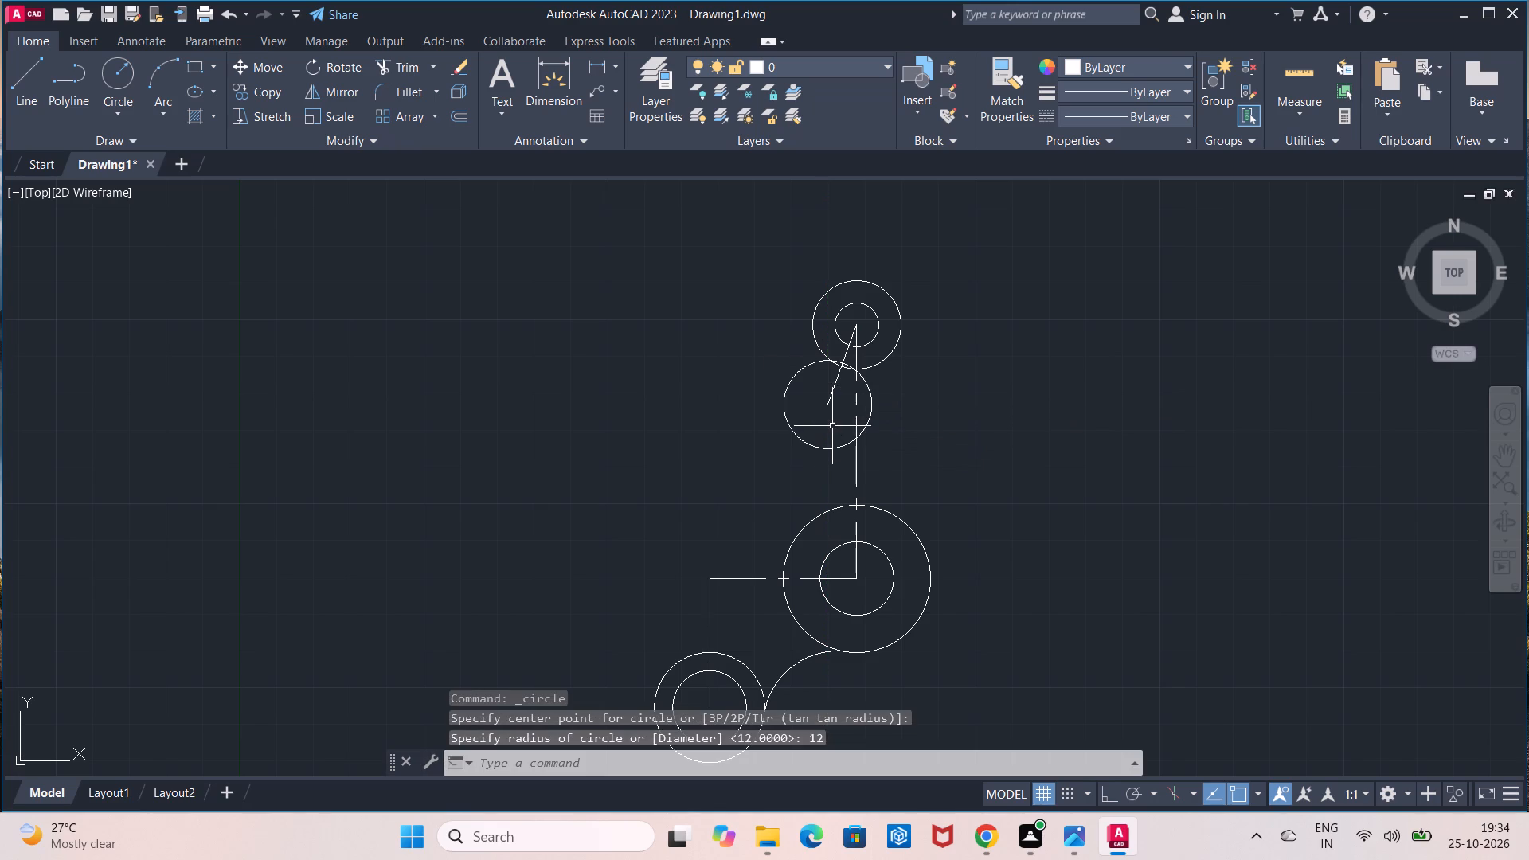
pyautogui.click(123, 82)
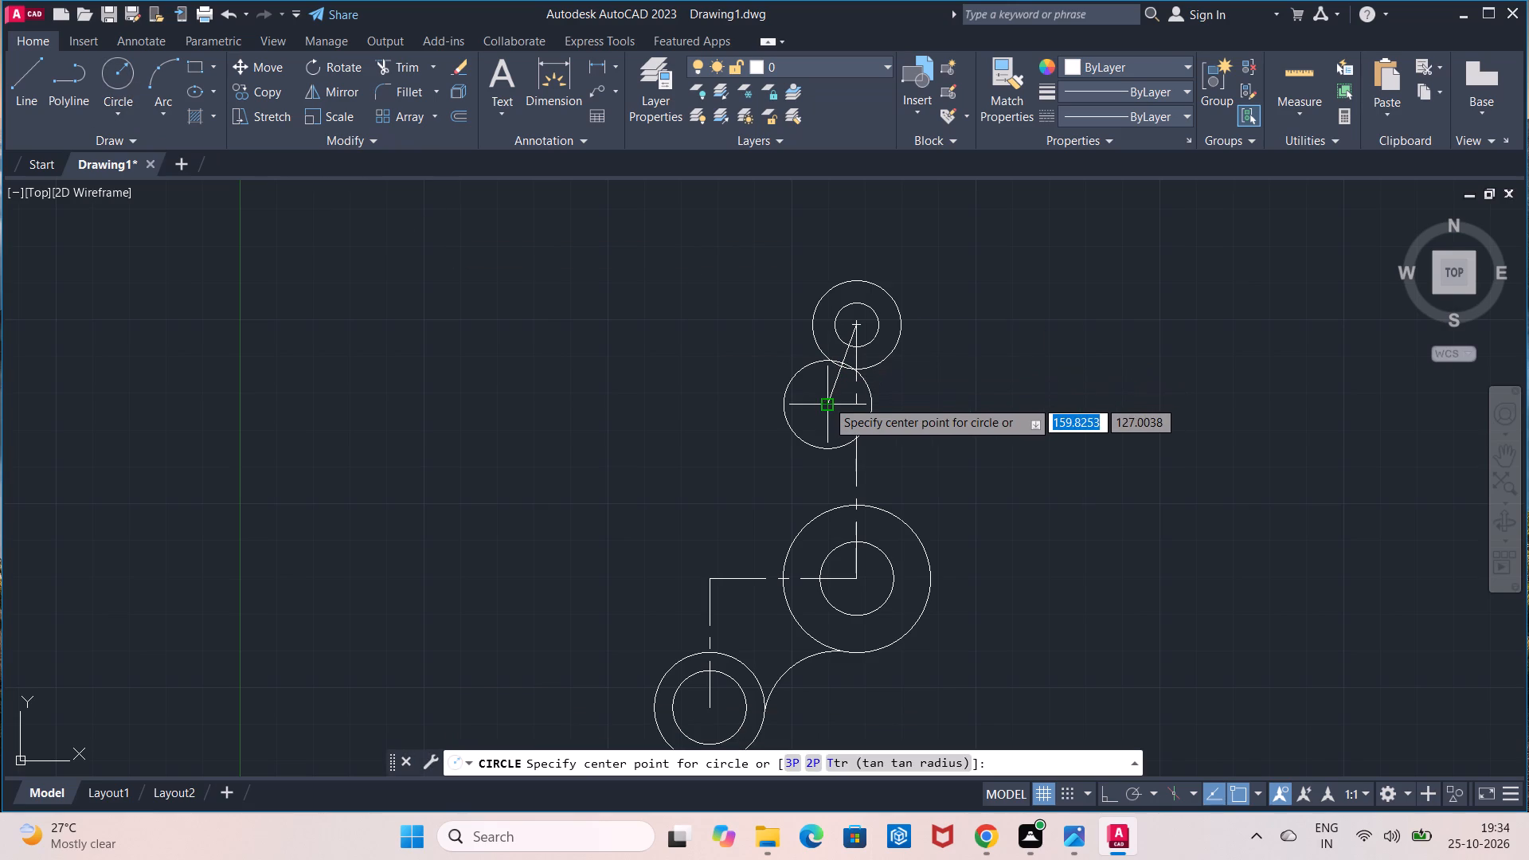
pyautogui.click(827, 400)
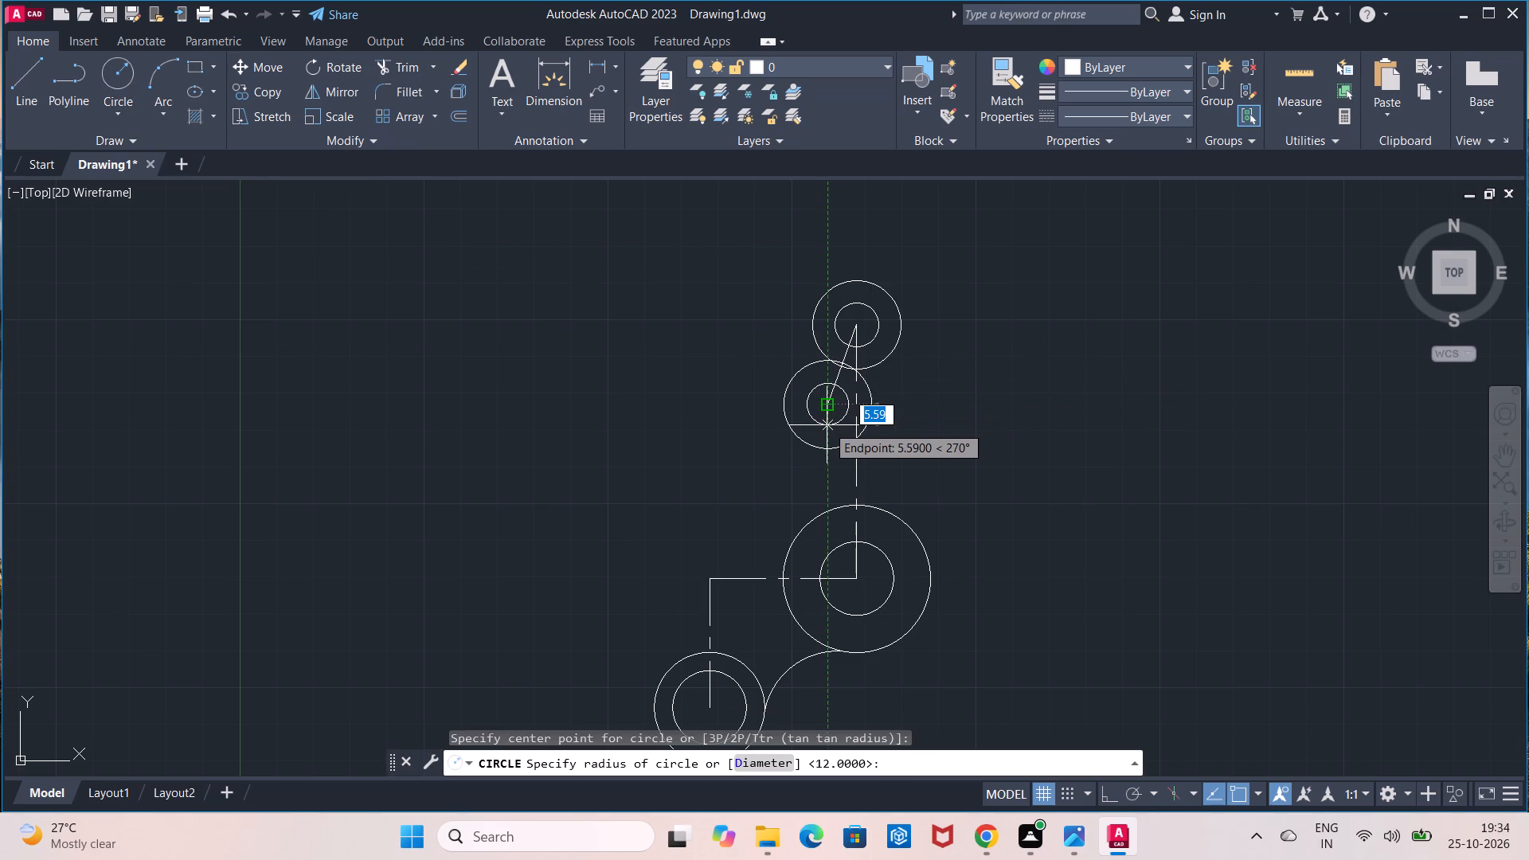
pyautogui.press('6')
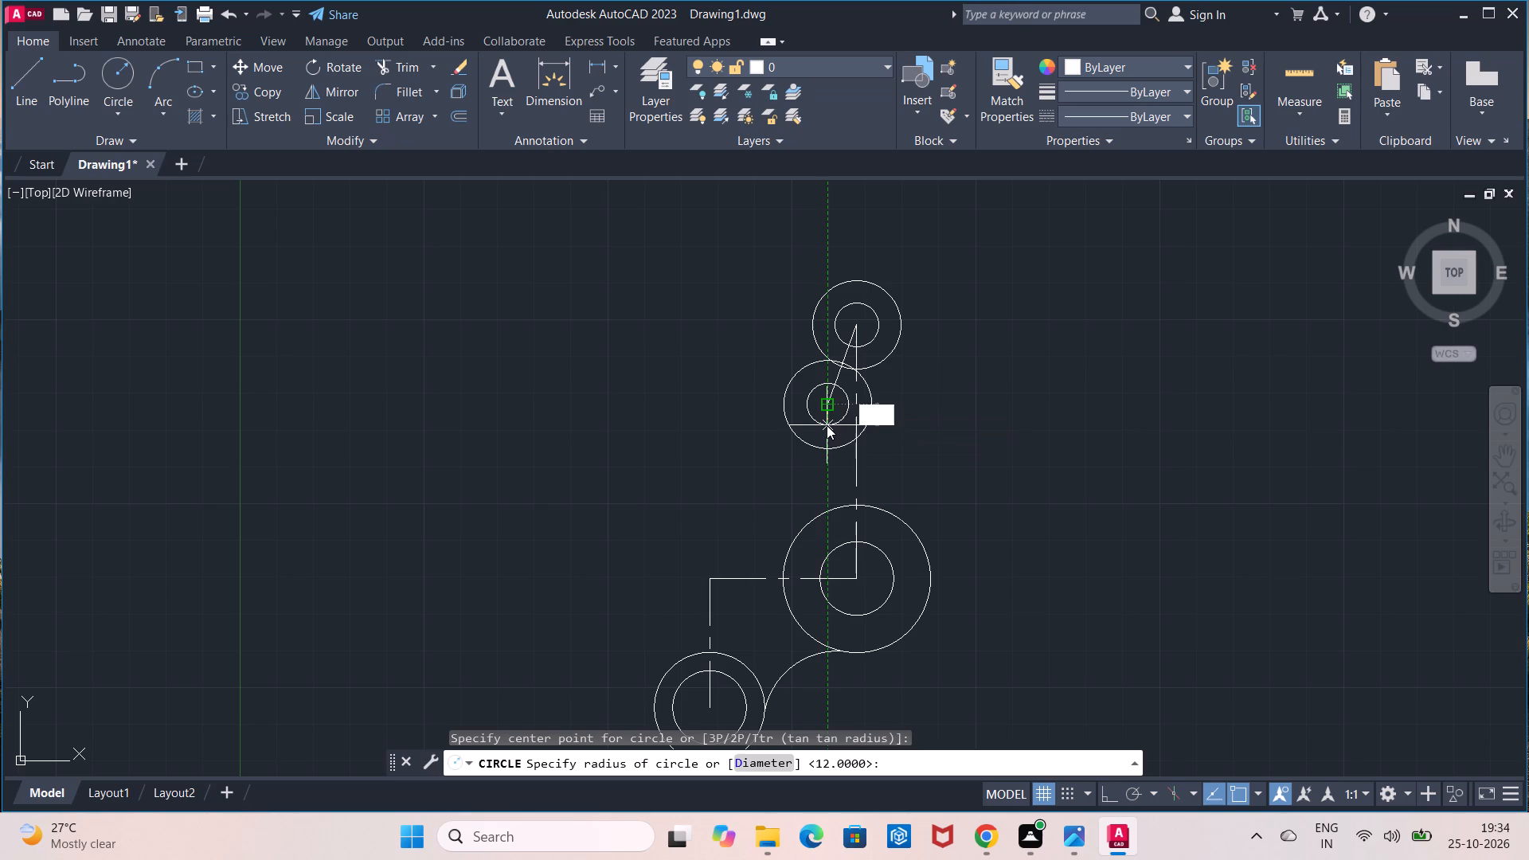
pyautogui.press('Return')
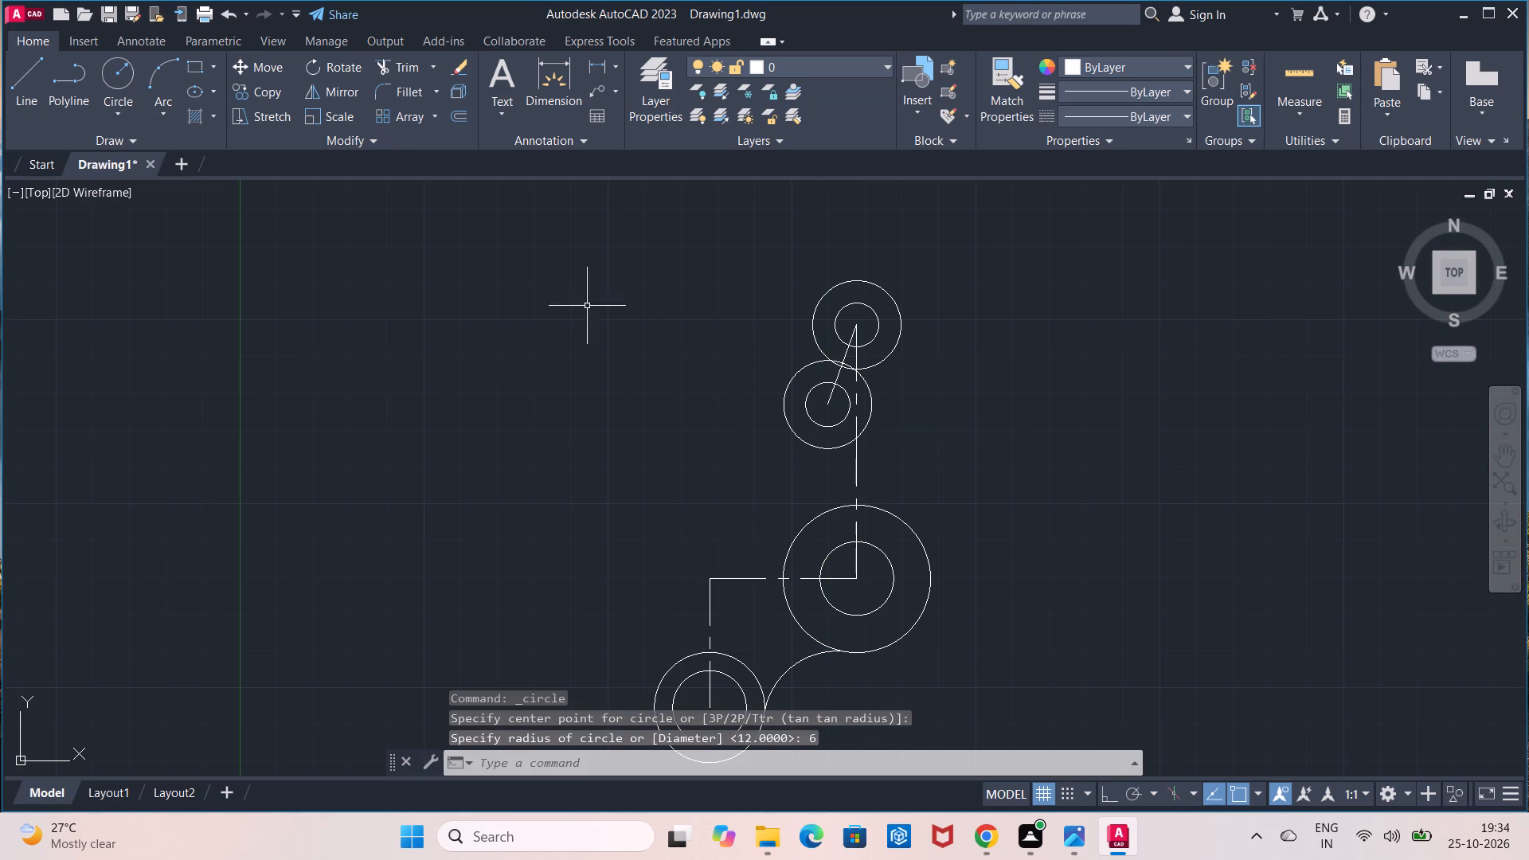
# Draw two straight lines joining the radius 12 circles of the upper pairs, one along each side, parallel to the sloping line.
pyautogui.click(23, 78)
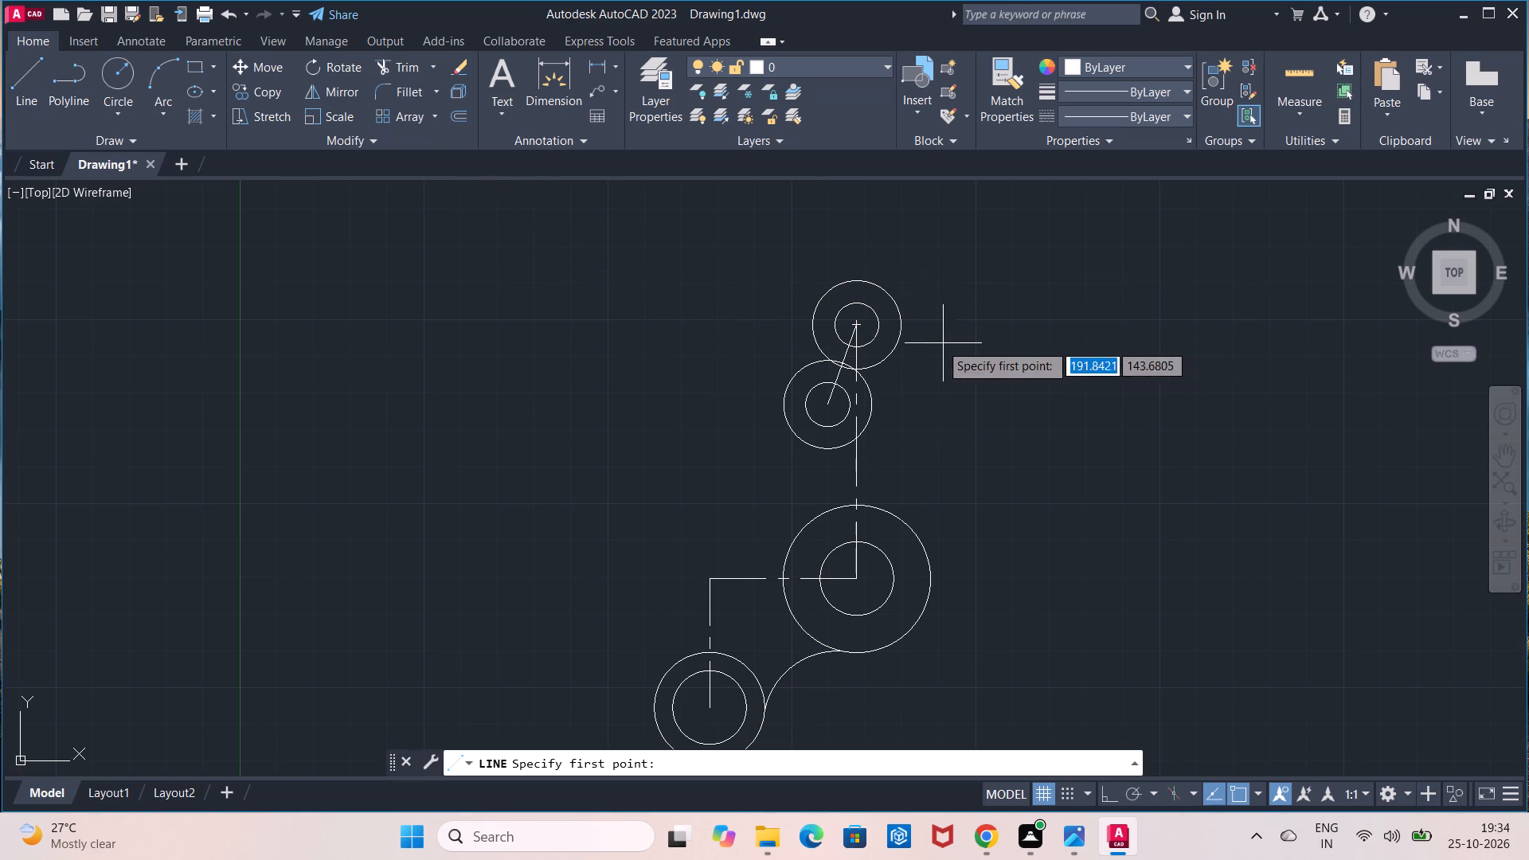
pyautogui.click(898, 336)
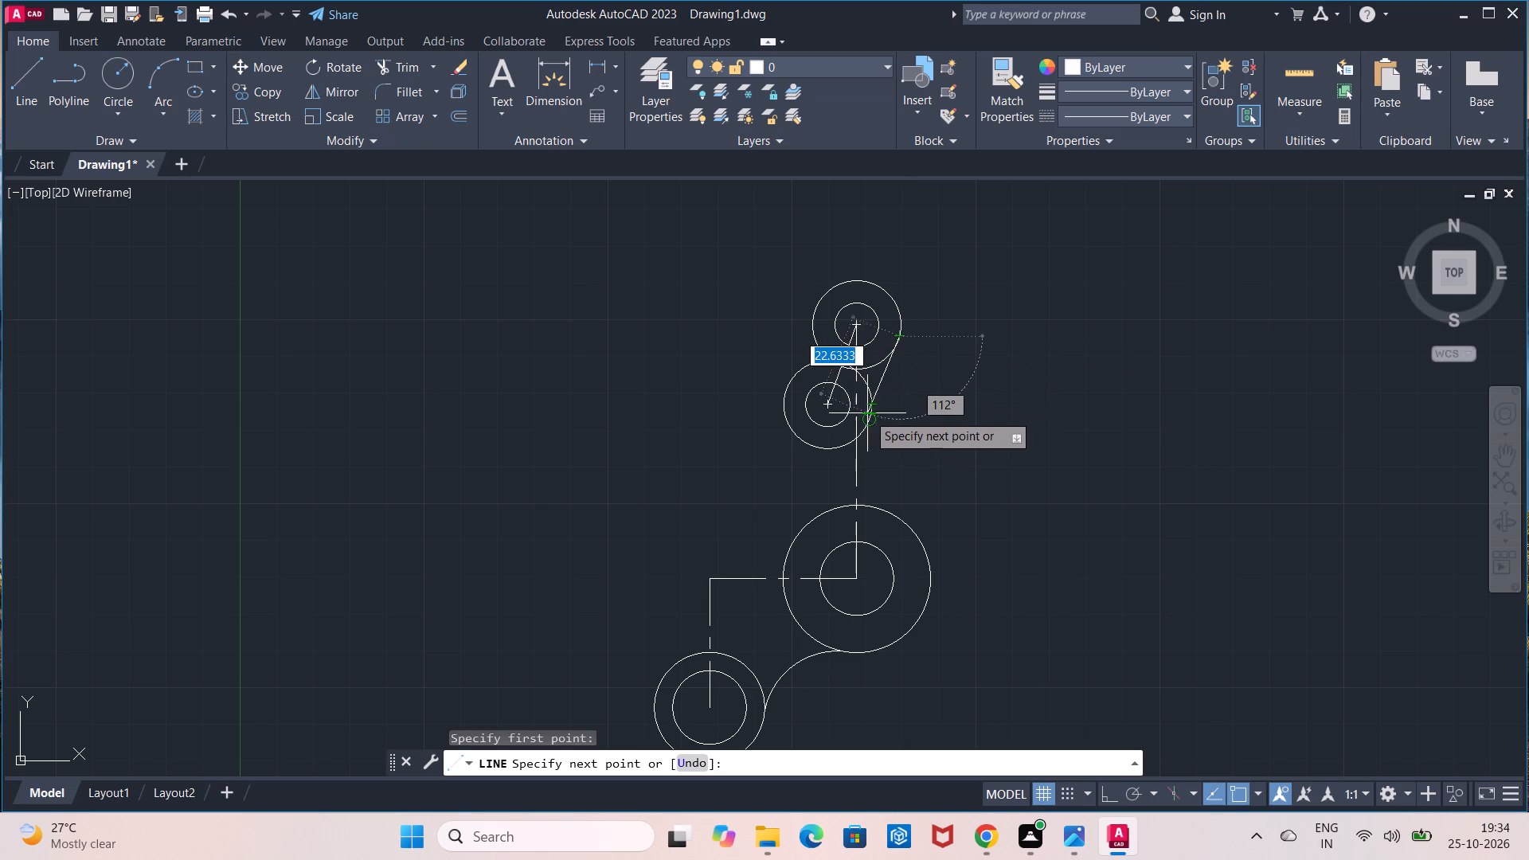
pyautogui.click(864, 420)
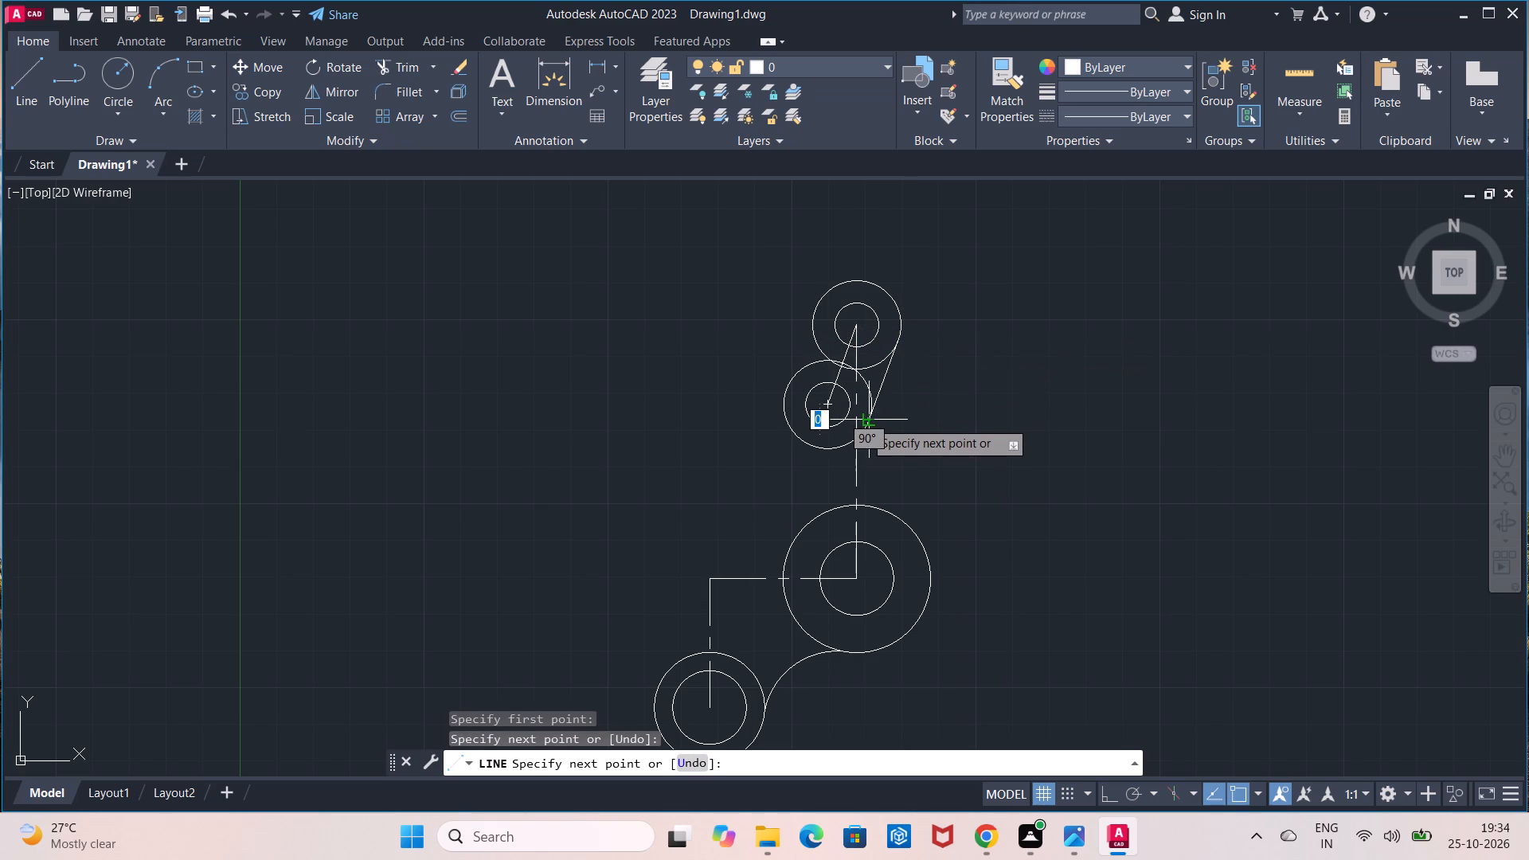
pyautogui.press('Escape')
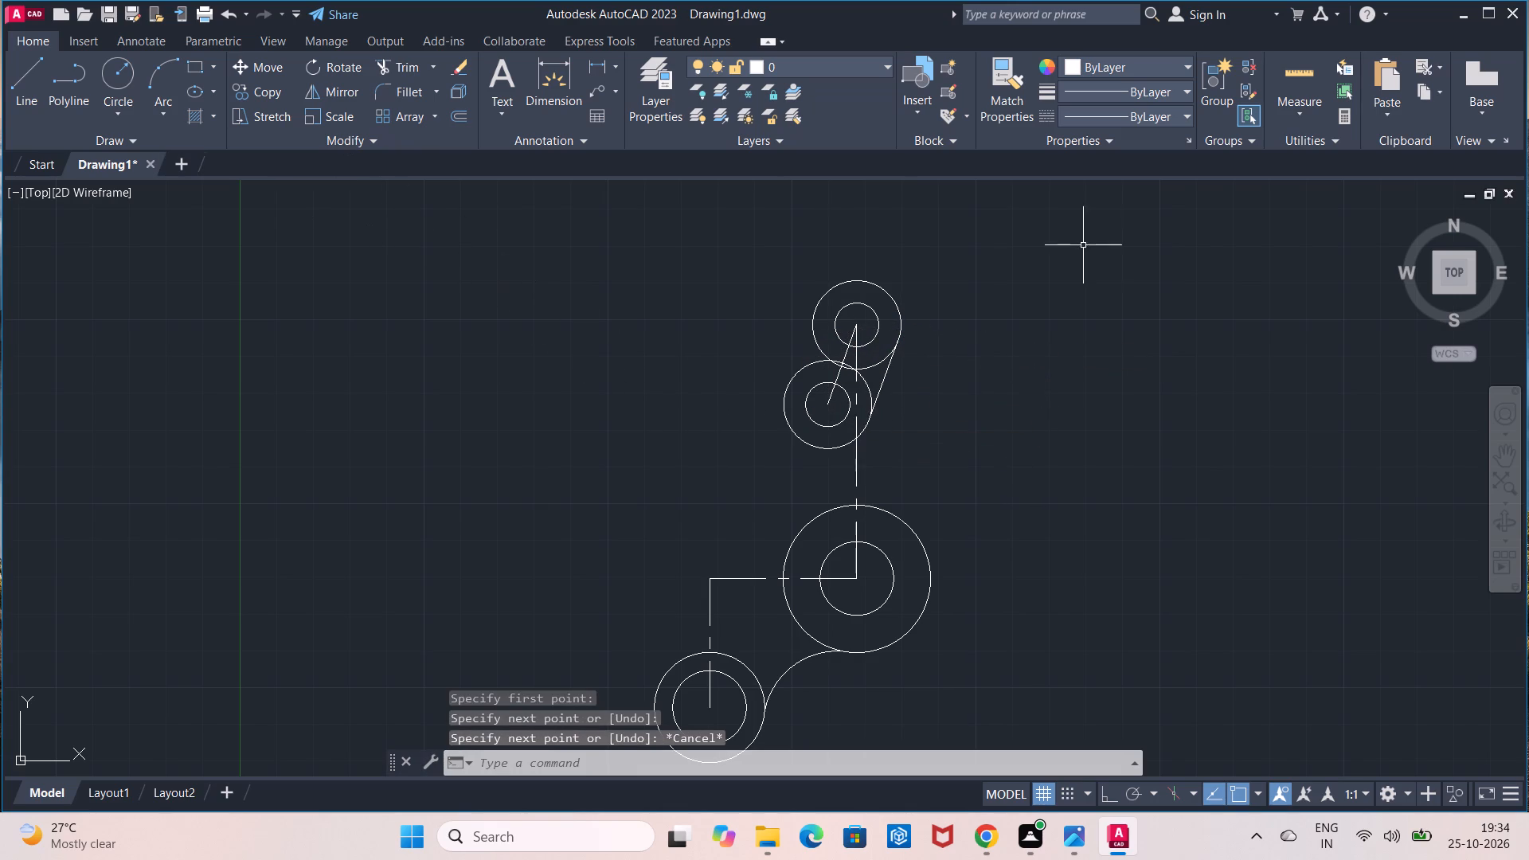
pyautogui.click(11, 94)
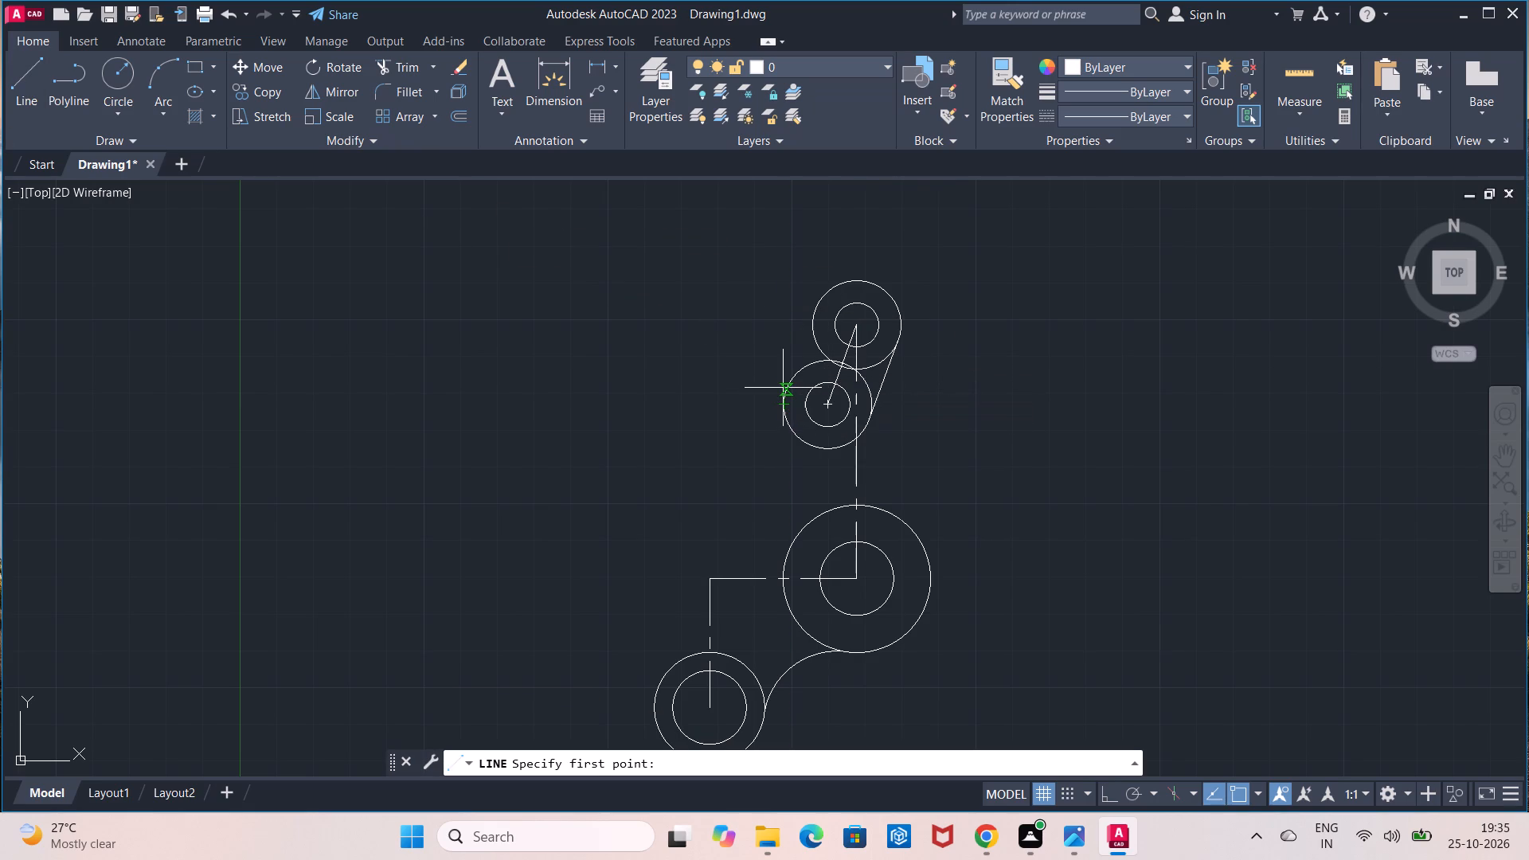
pyautogui.click(783, 388)
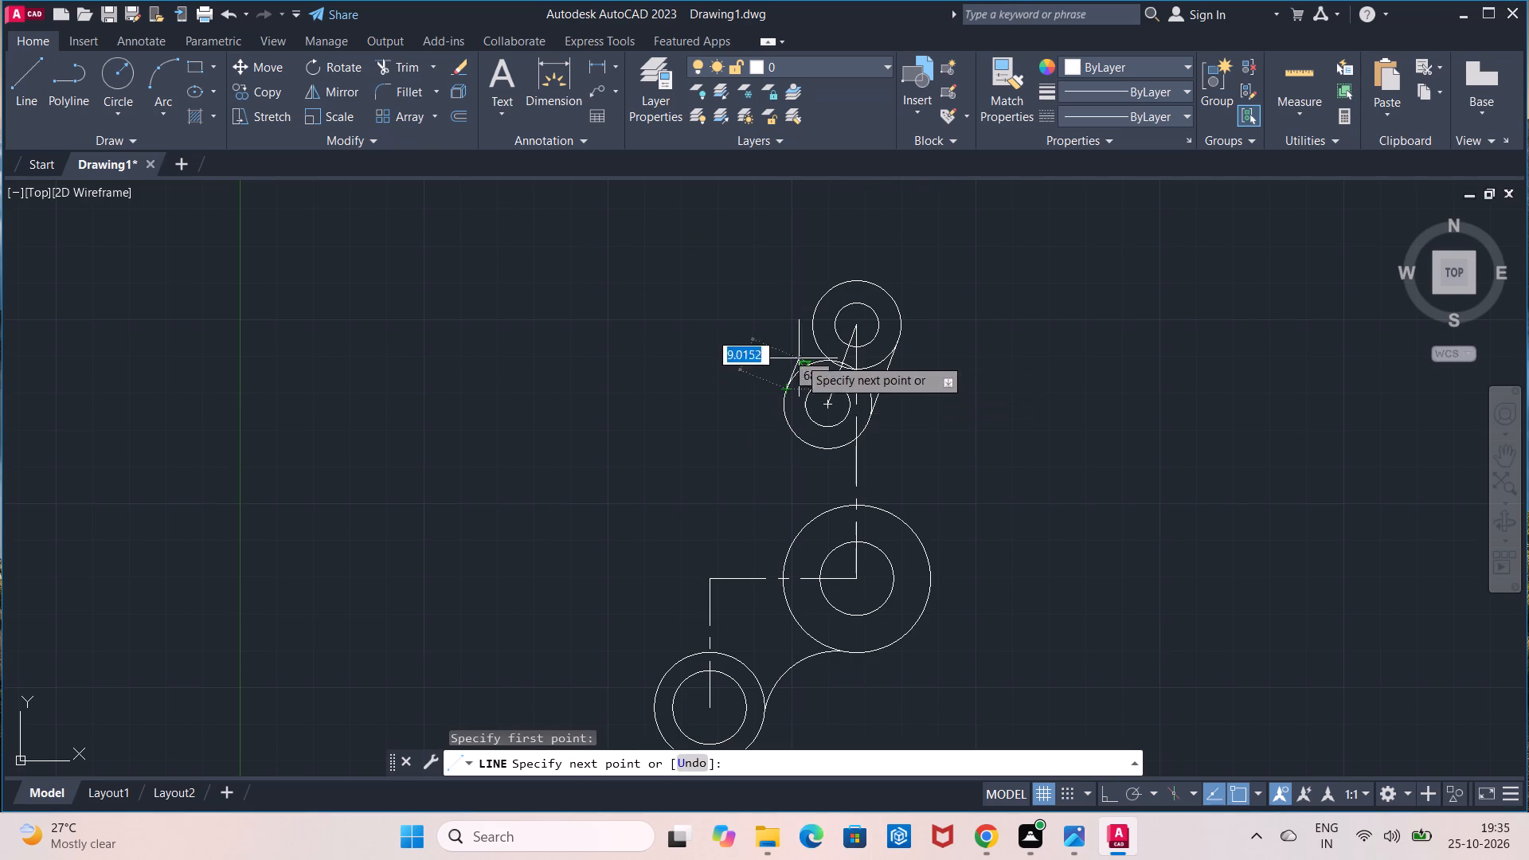
pyautogui.click(817, 307)
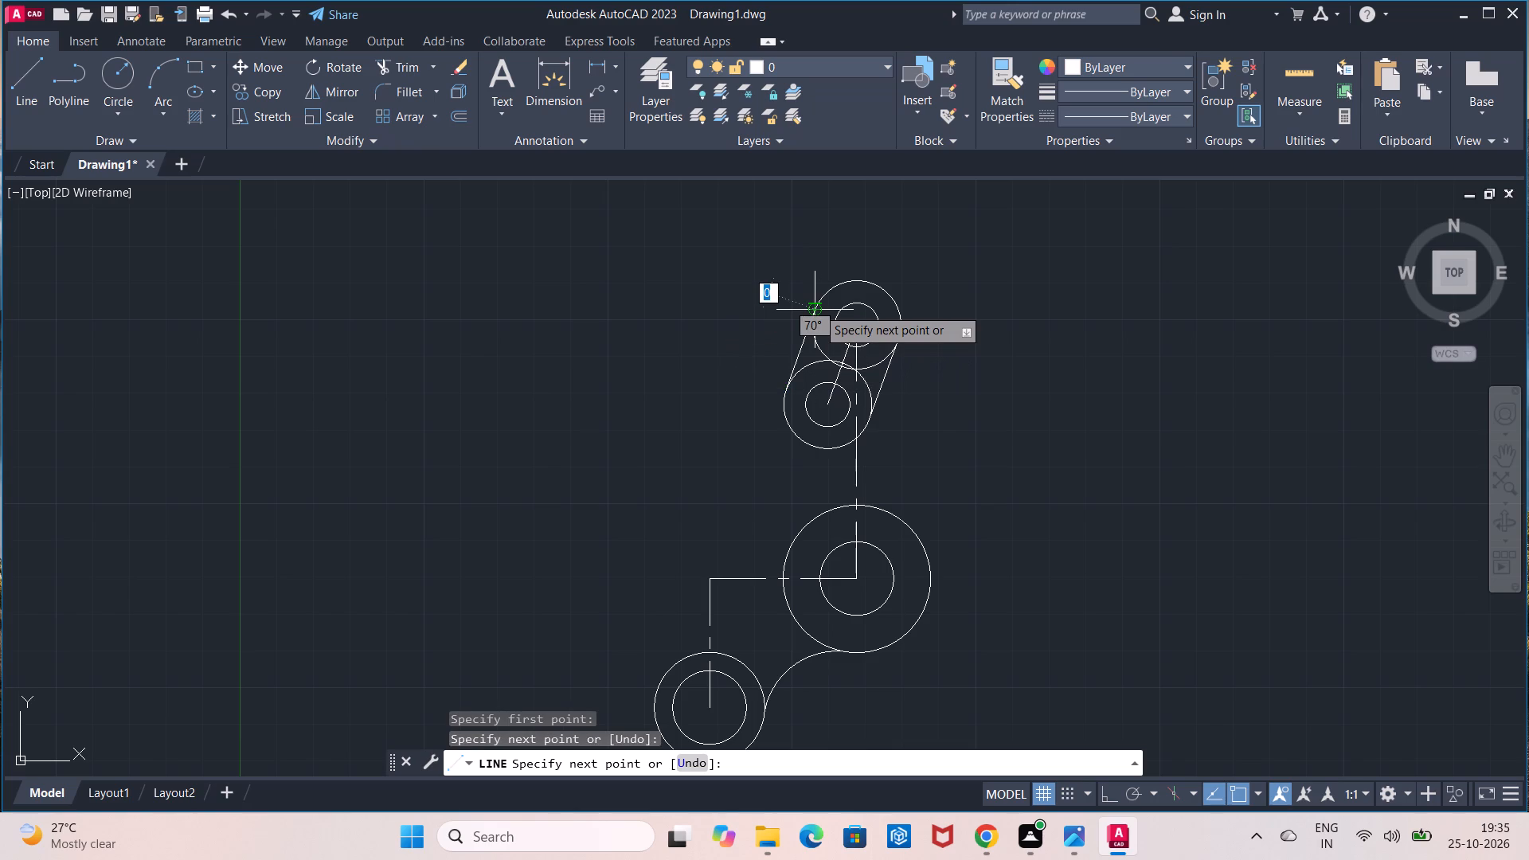
pyautogui.press('Escape')
# Trim the radius 12 circles' inner arcs between the side lines, plus the vertical centre line's stretch crossing the lower circle.
pyautogui.scroll(2, 904, 353)
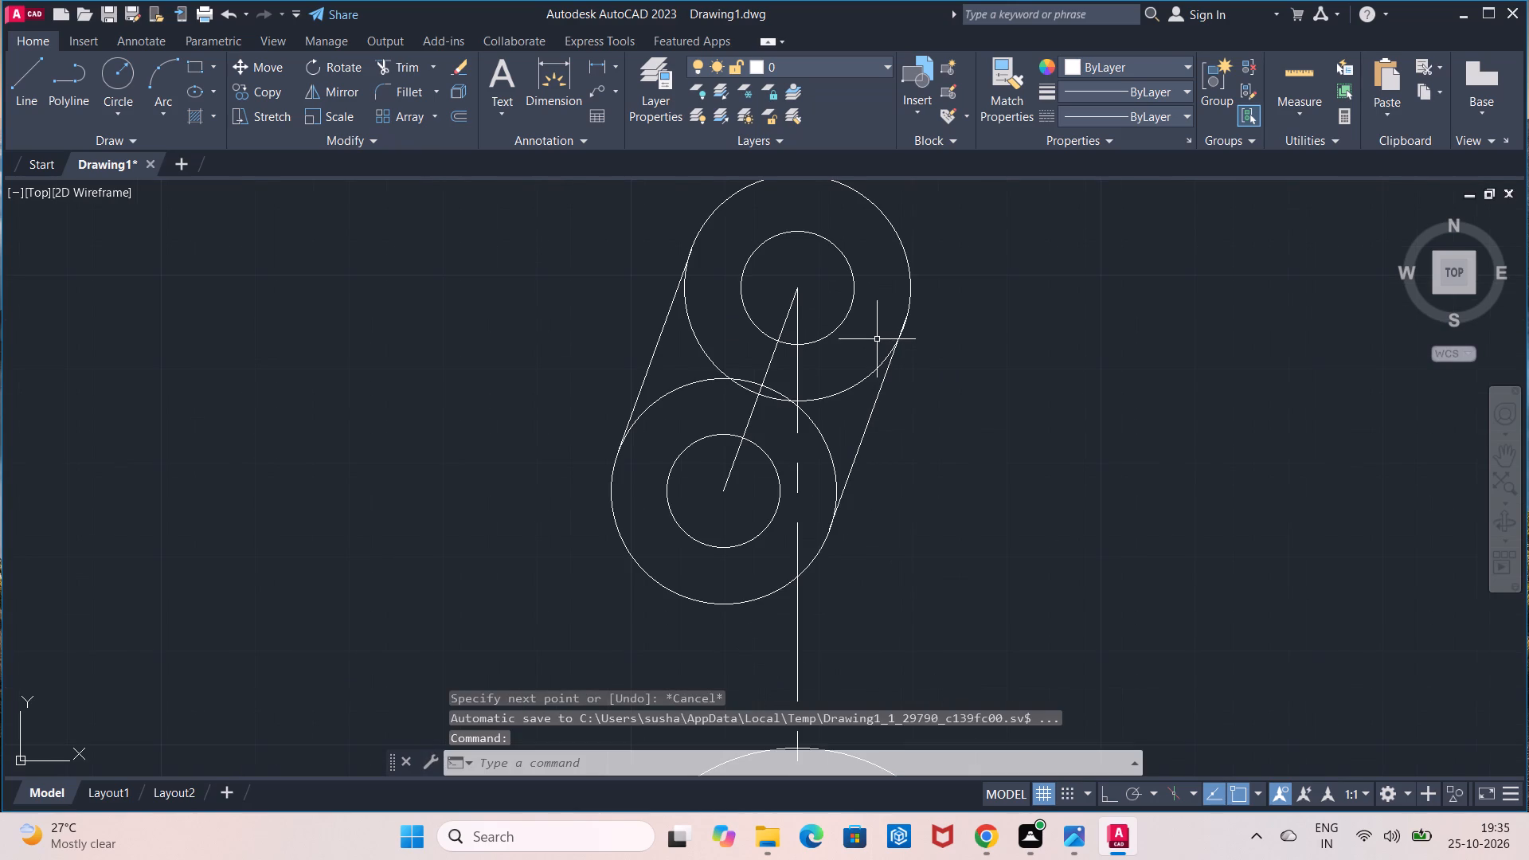
pyautogui.click(414, 72)
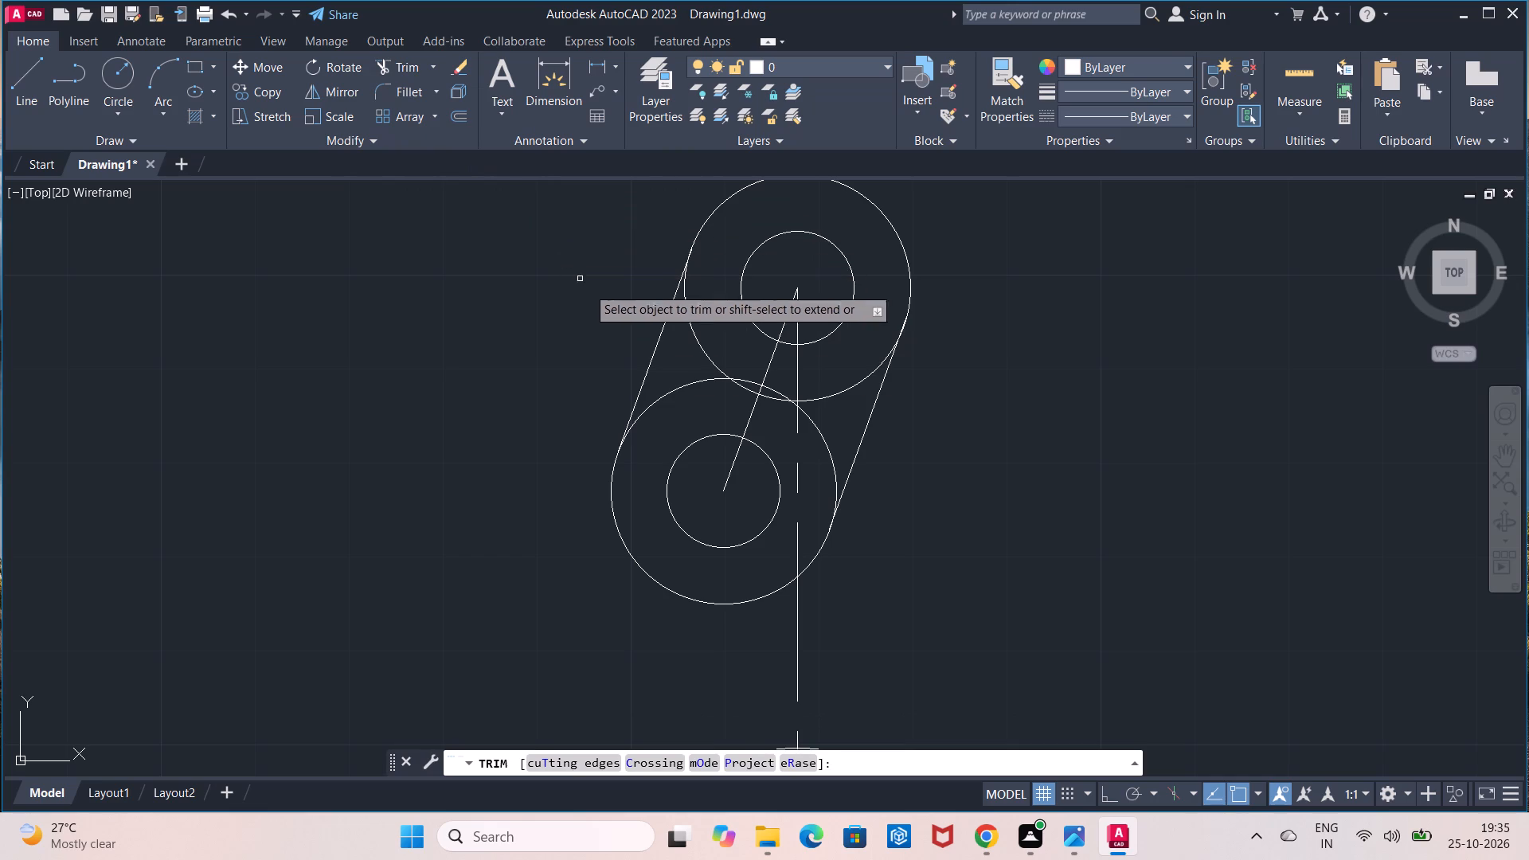
pyautogui.click(772, 401)
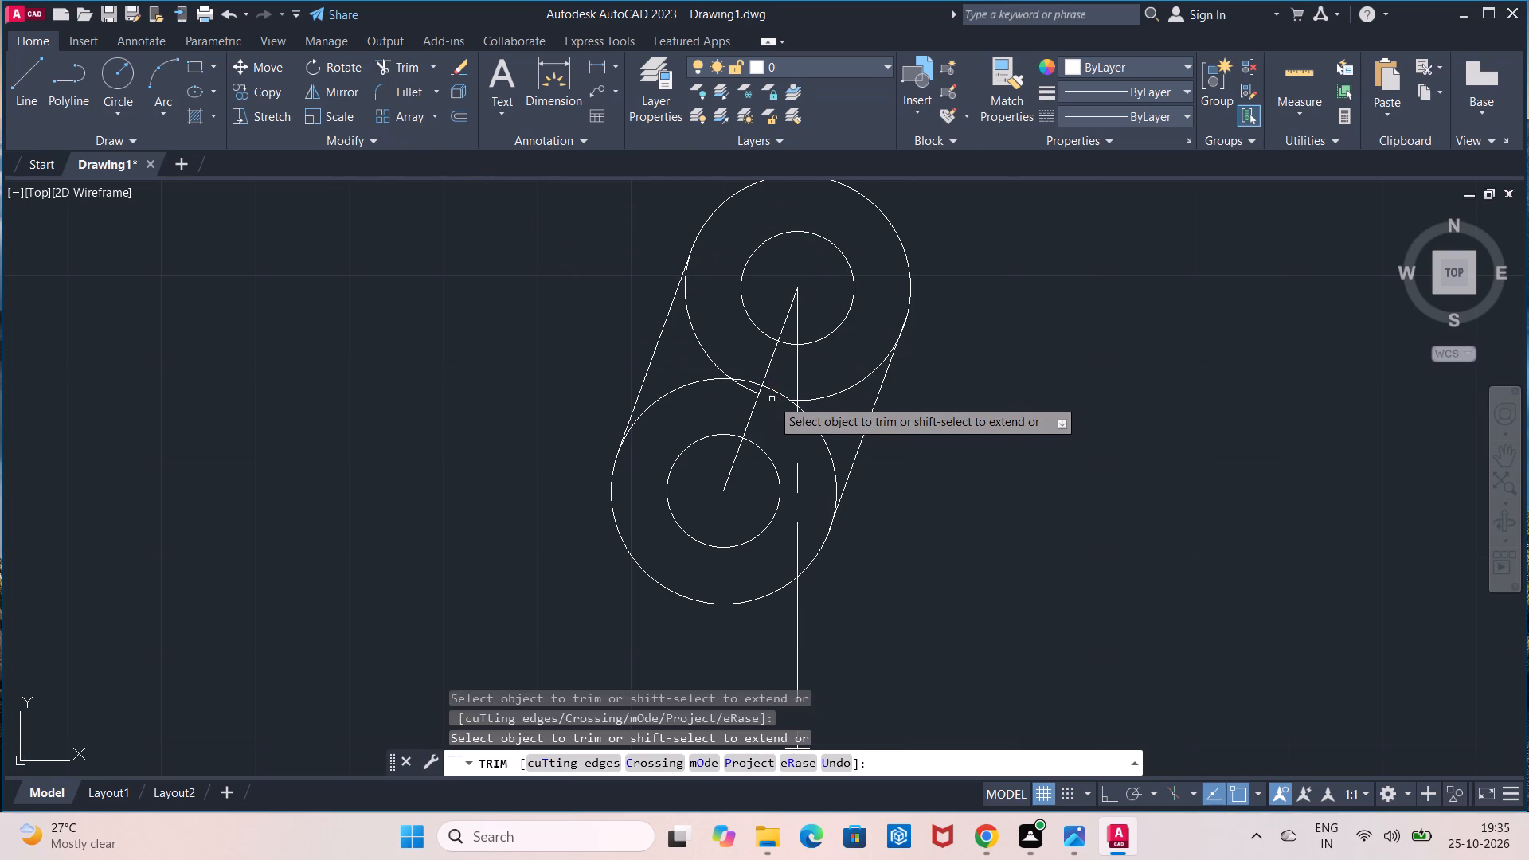
pyautogui.click(826, 393)
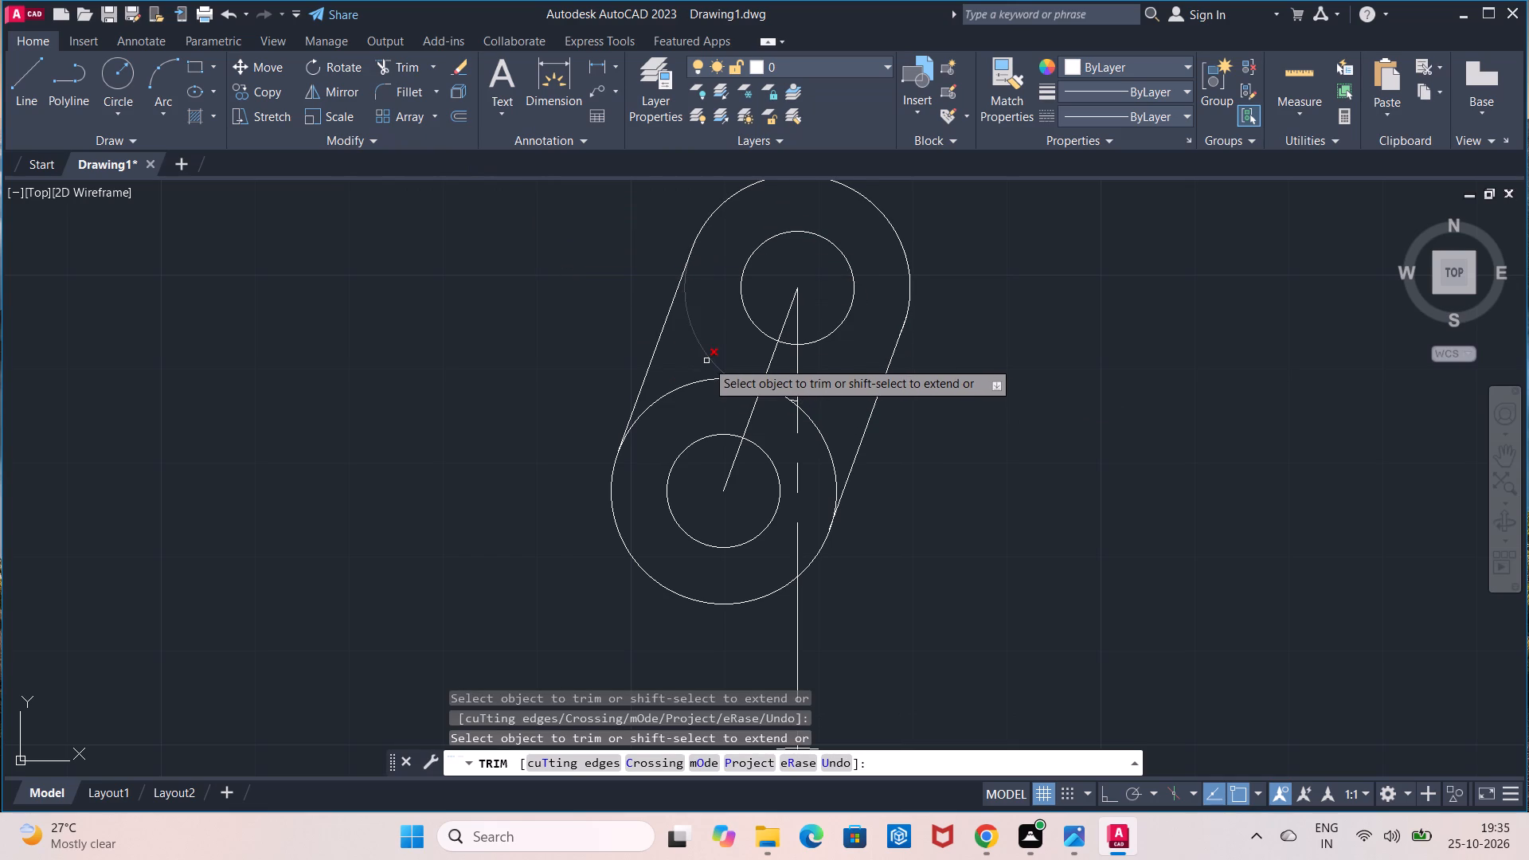
pyautogui.click(706, 361)
pyautogui.click(702, 383)
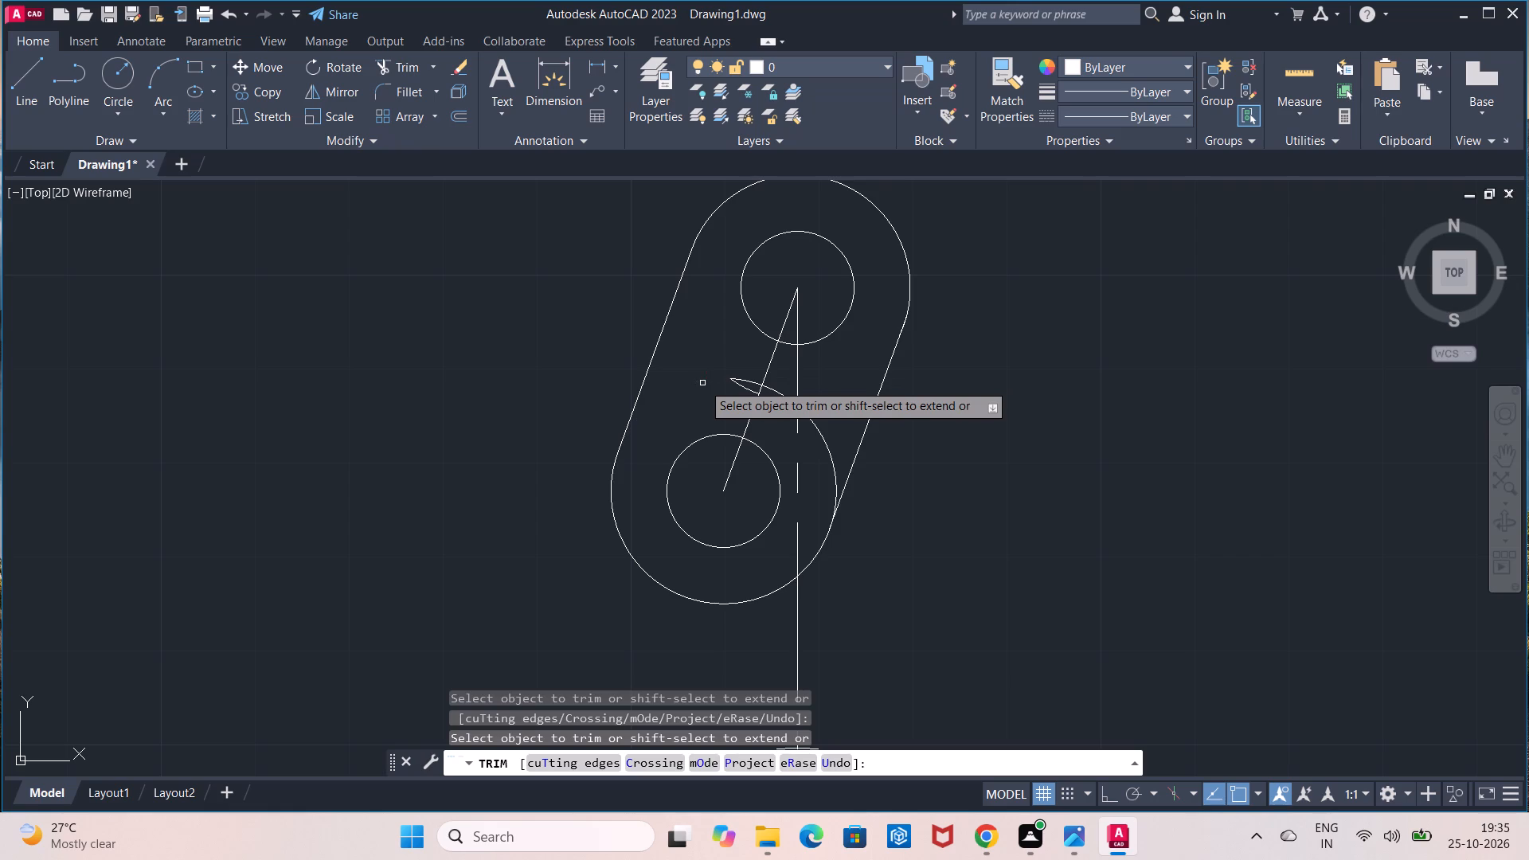
pyautogui.click(783, 398)
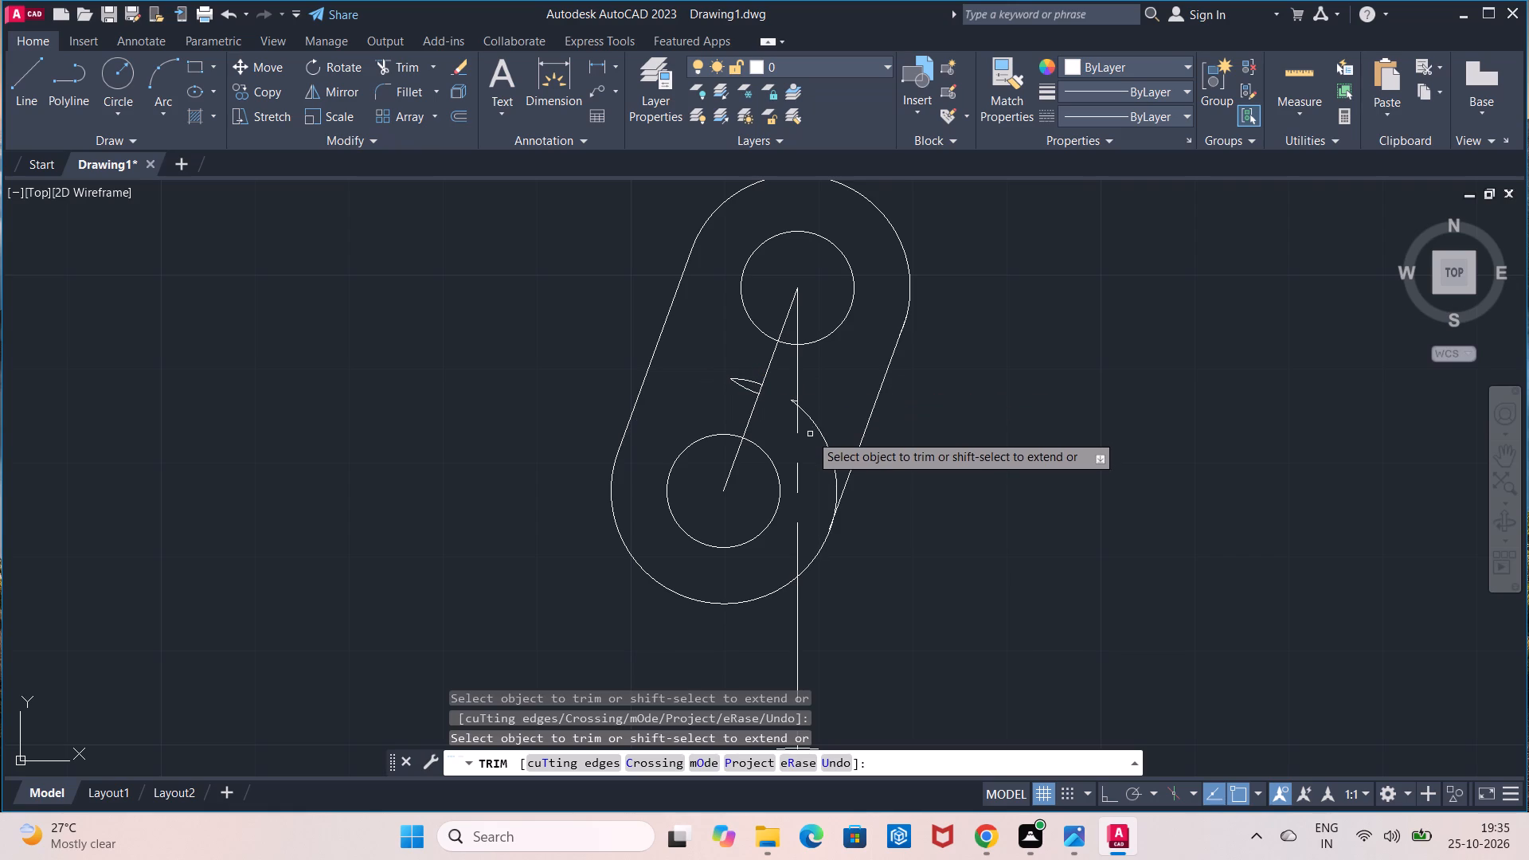
pyautogui.click(819, 432)
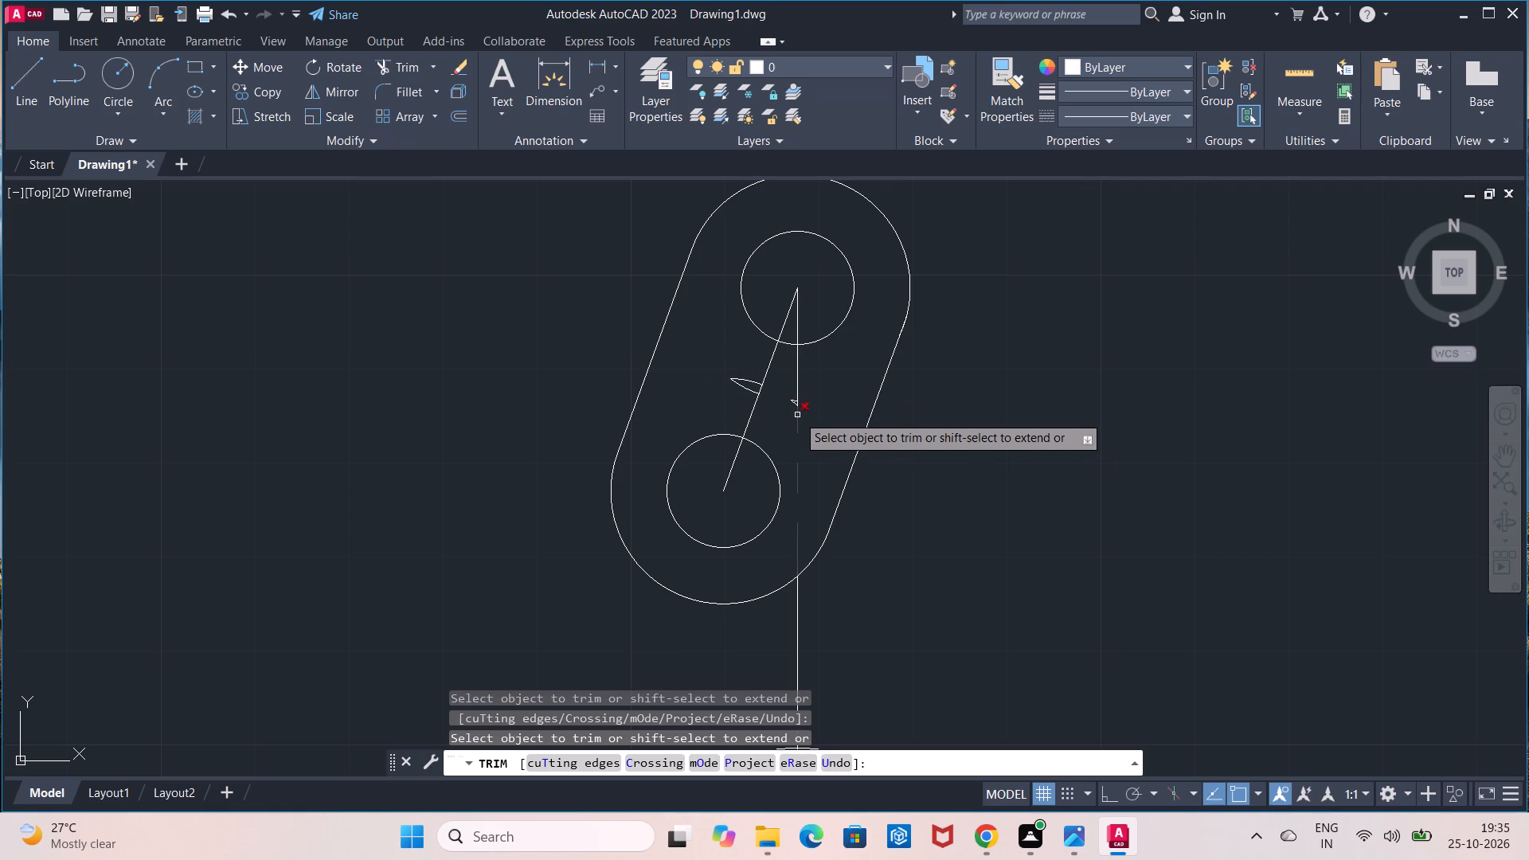
pyautogui.click(797, 415)
pyautogui.click(795, 401)
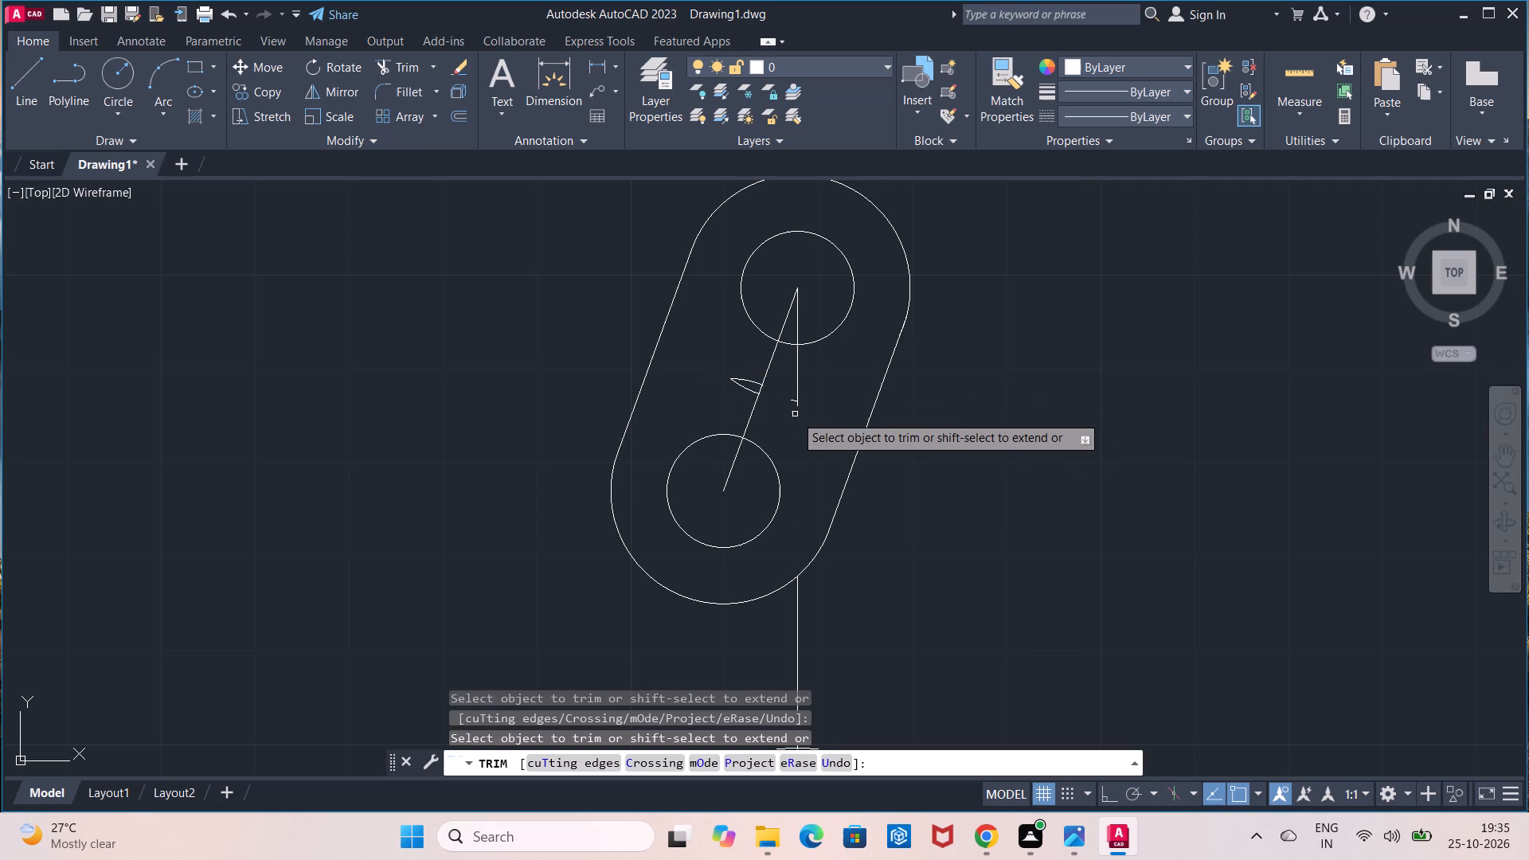
pyautogui.click(793, 403)
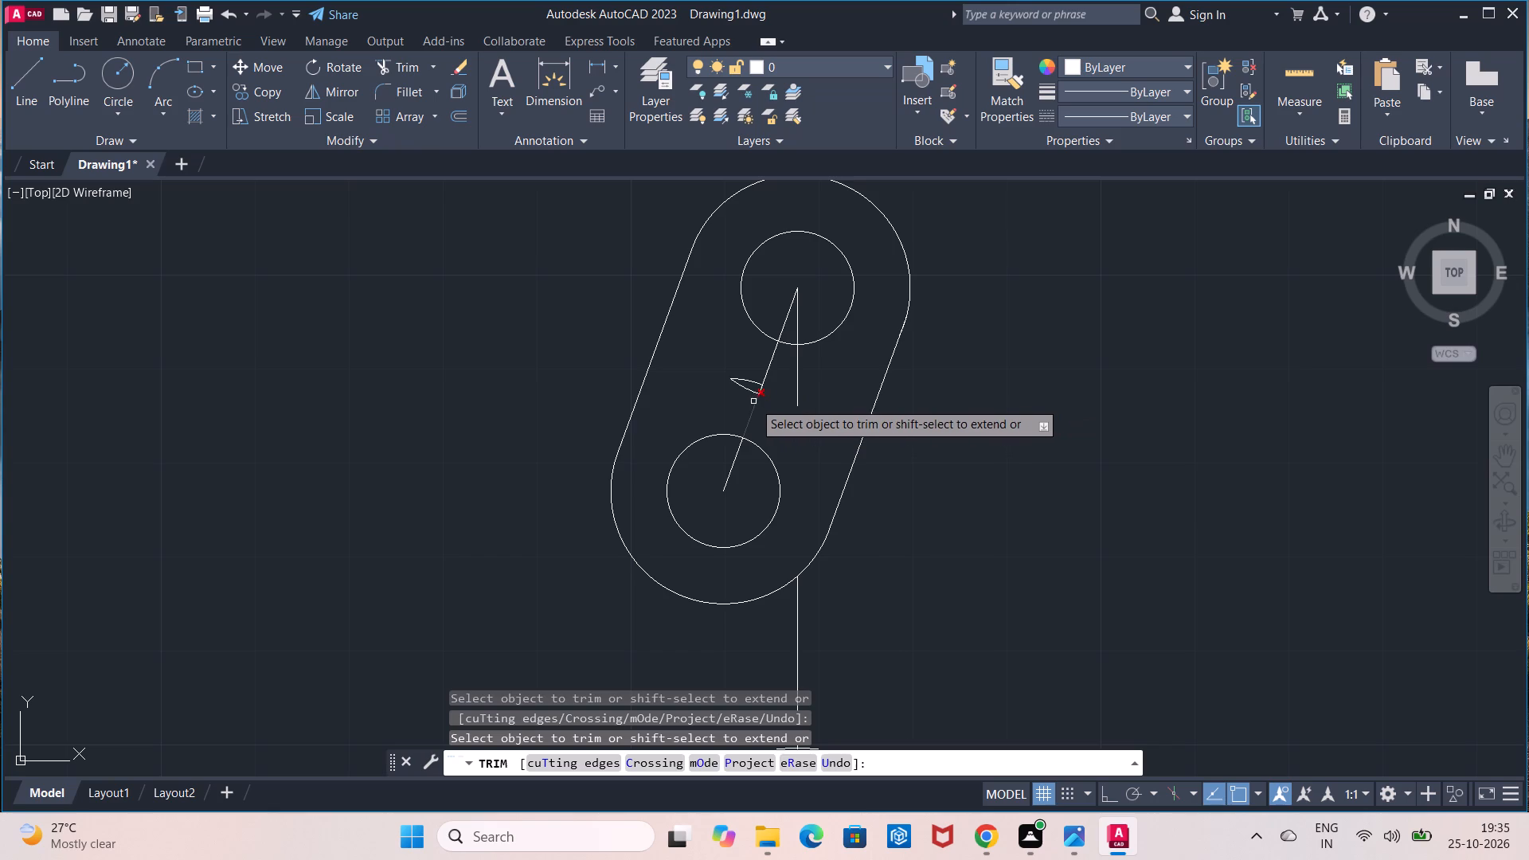
pyautogui.click(748, 393)
pyautogui.click(748, 381)
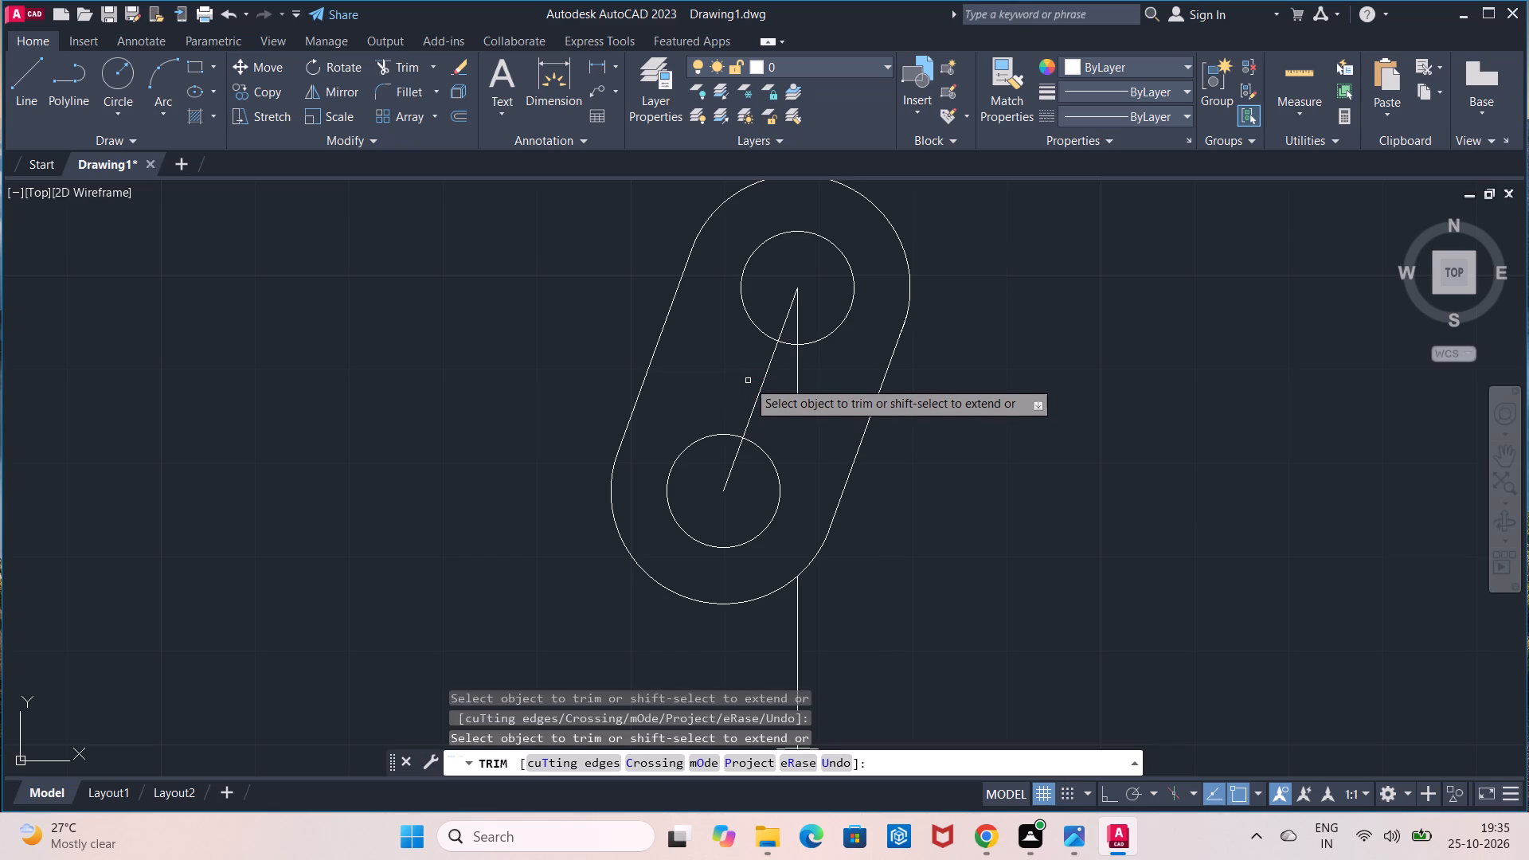
# Trim away the leftover vertical centre line and sloping line pieces inside the angled slot outline, including those within the radius 6 circles.
pyautogui.click(798, 392)
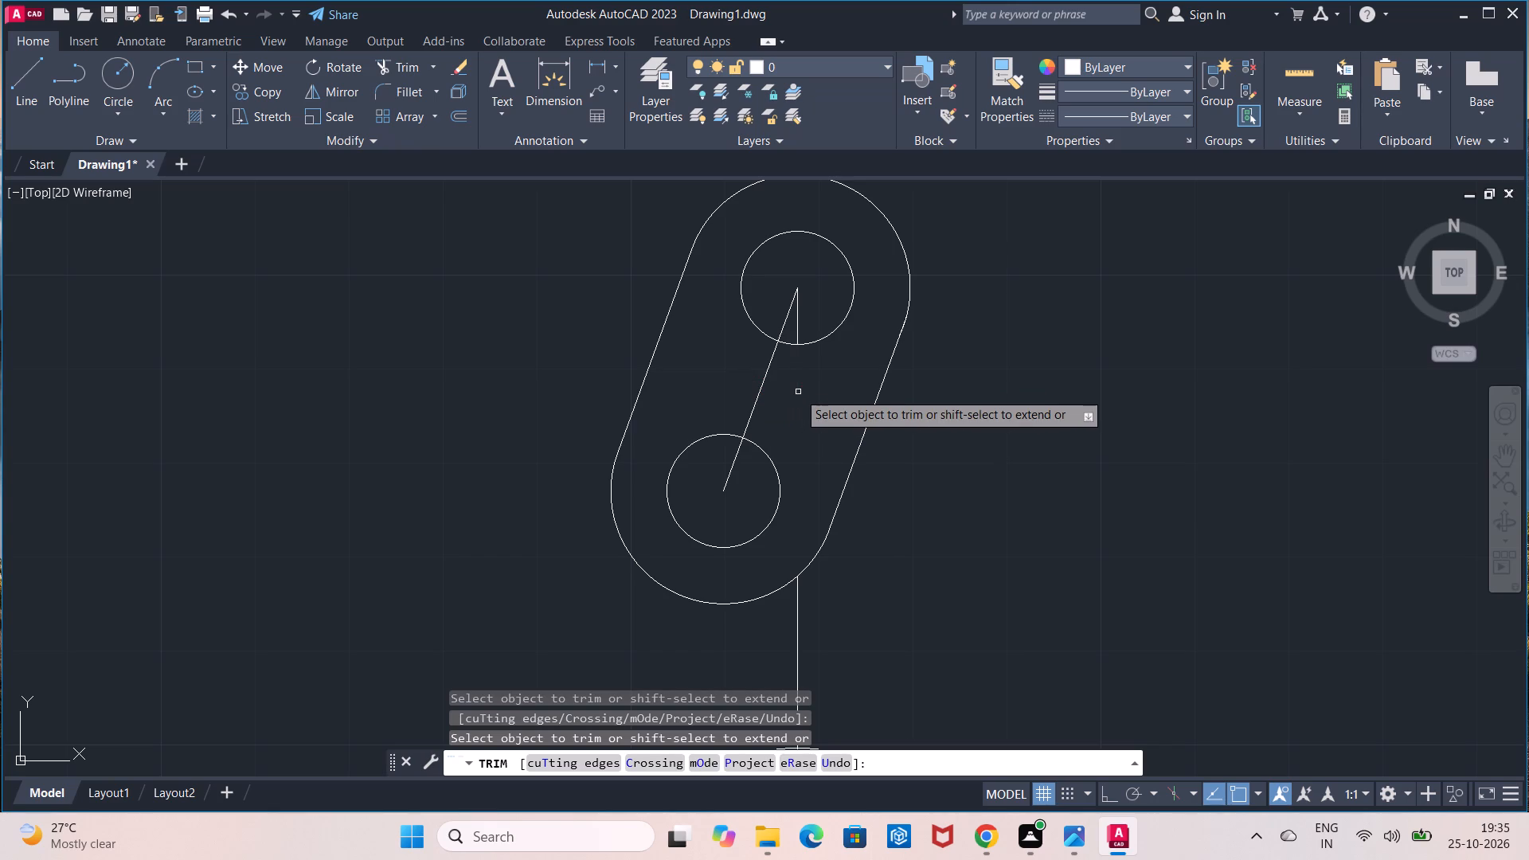
pyautogui.click(799, 329)
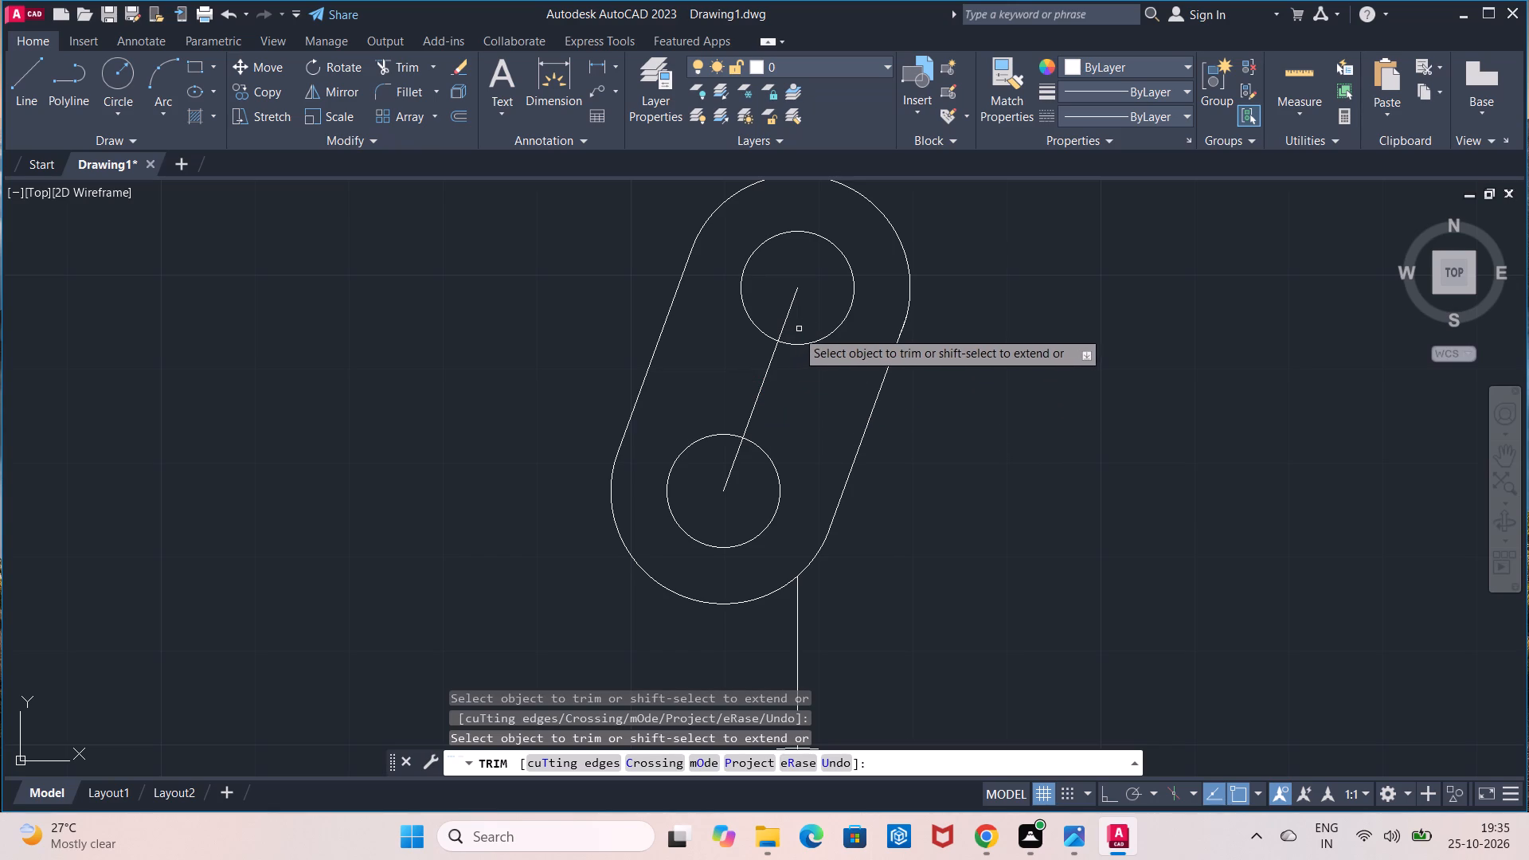
pyautogui.click(766, 373)
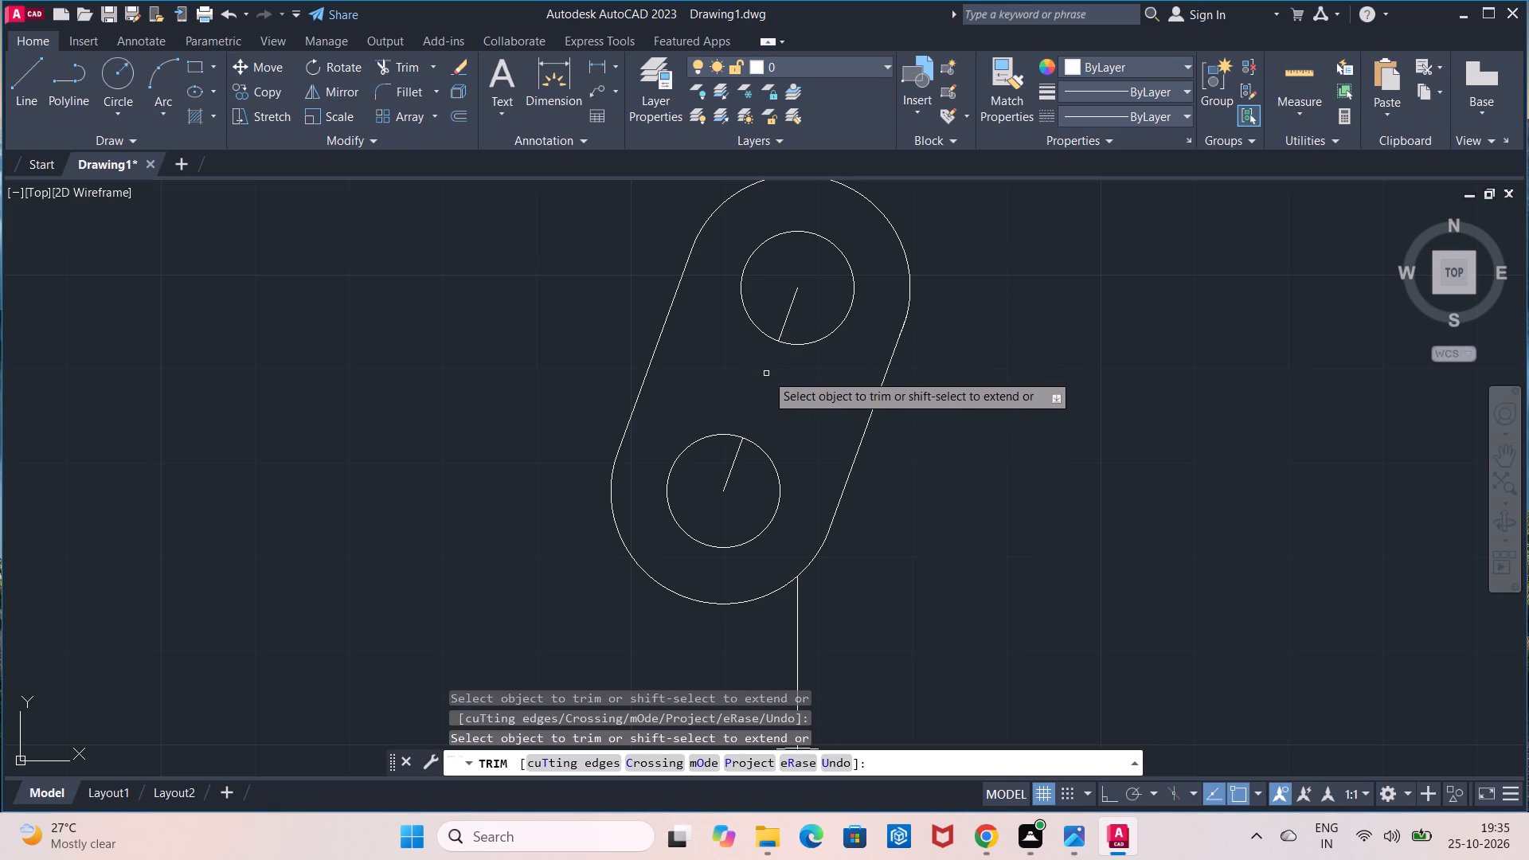
pyautogui.click(734, 473)
pyautogui.click(707, 463)
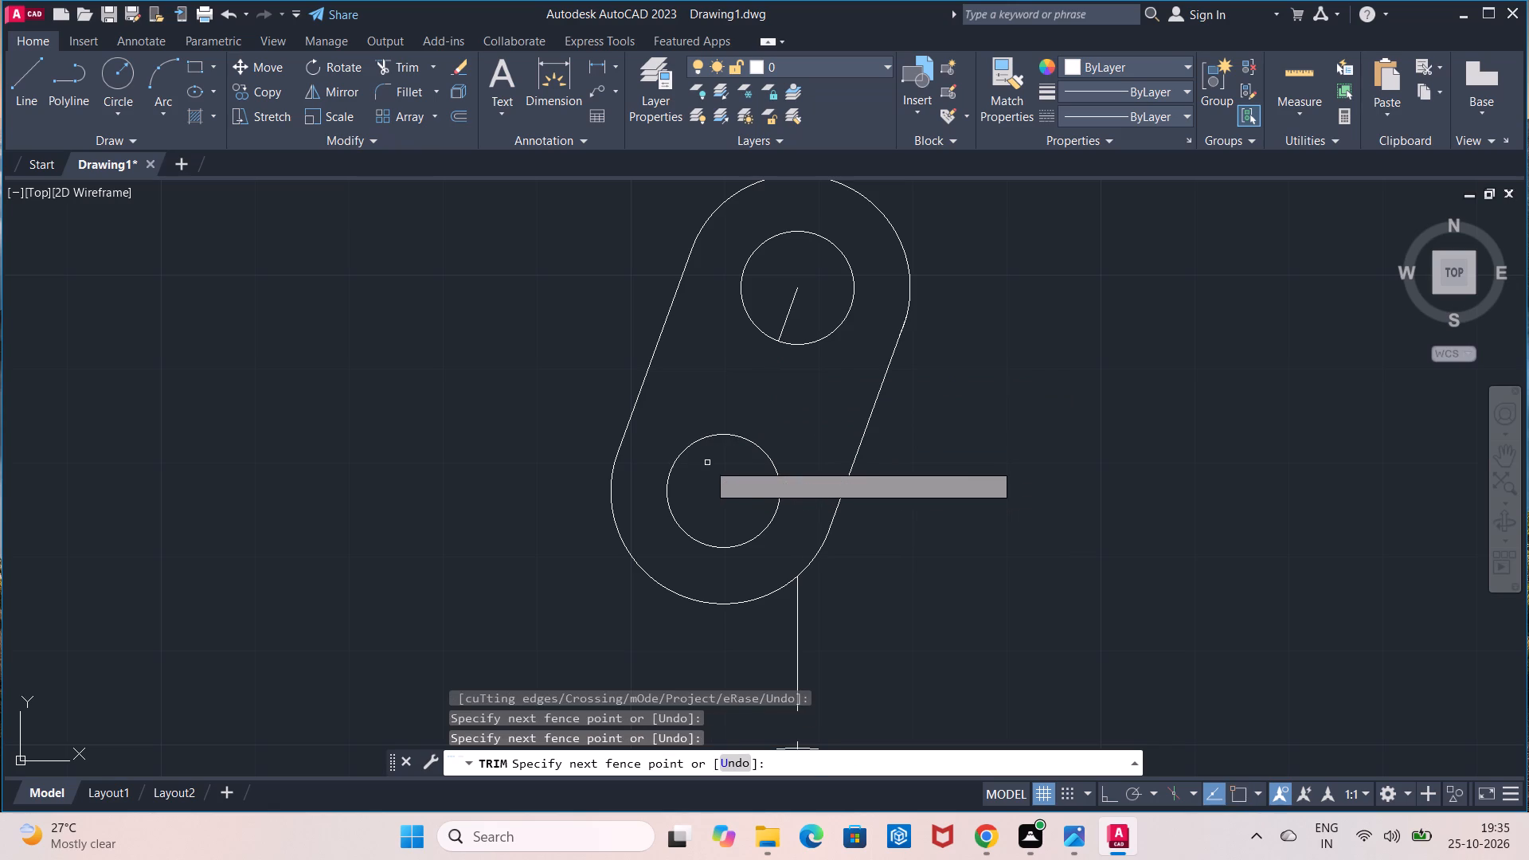
pyautogui.click(782, 335)
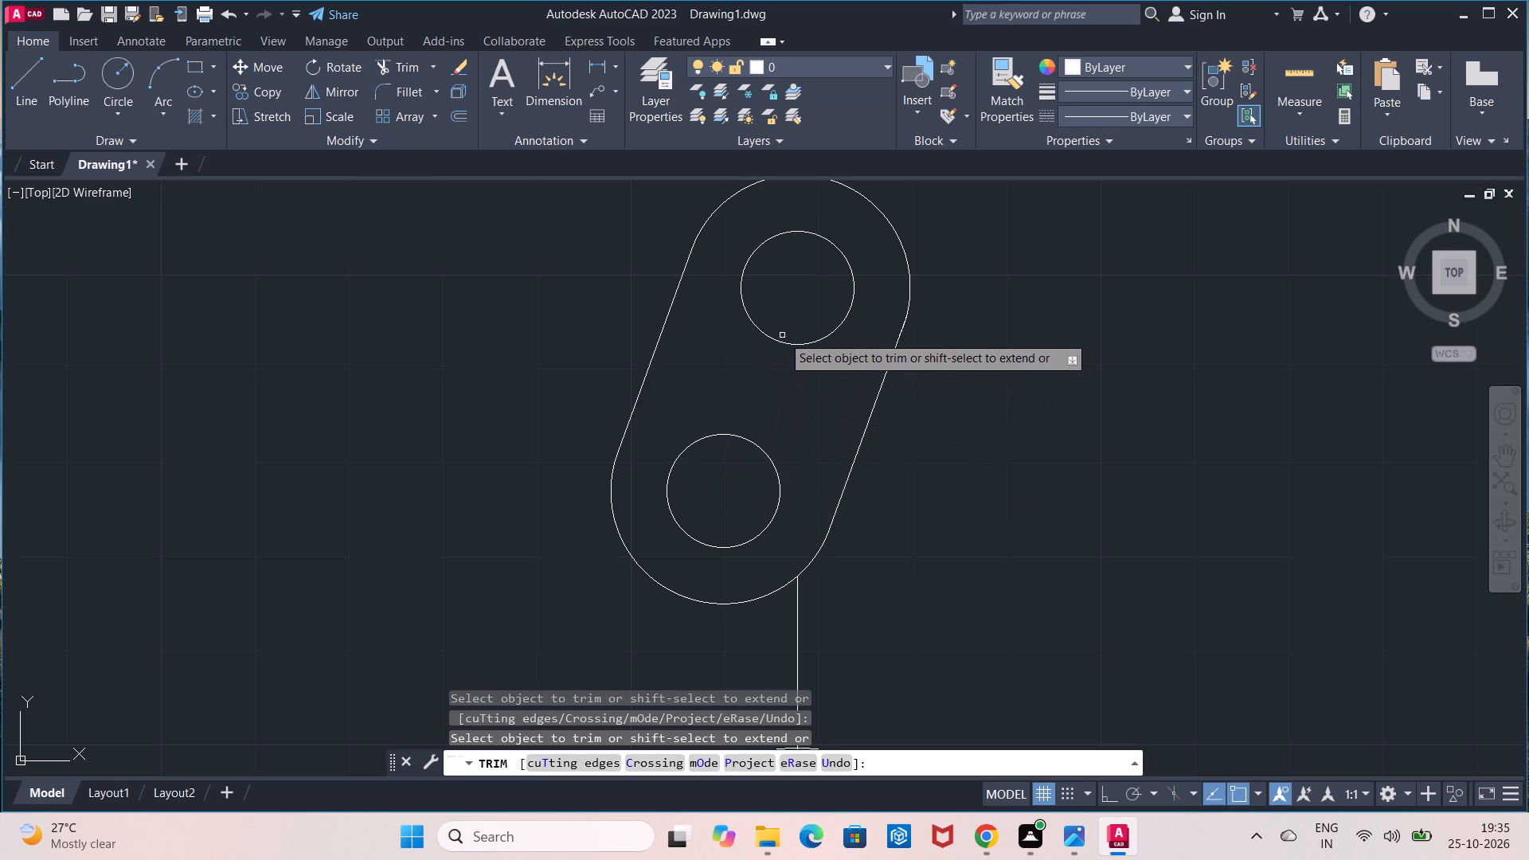
pyautogui.press('Escape')
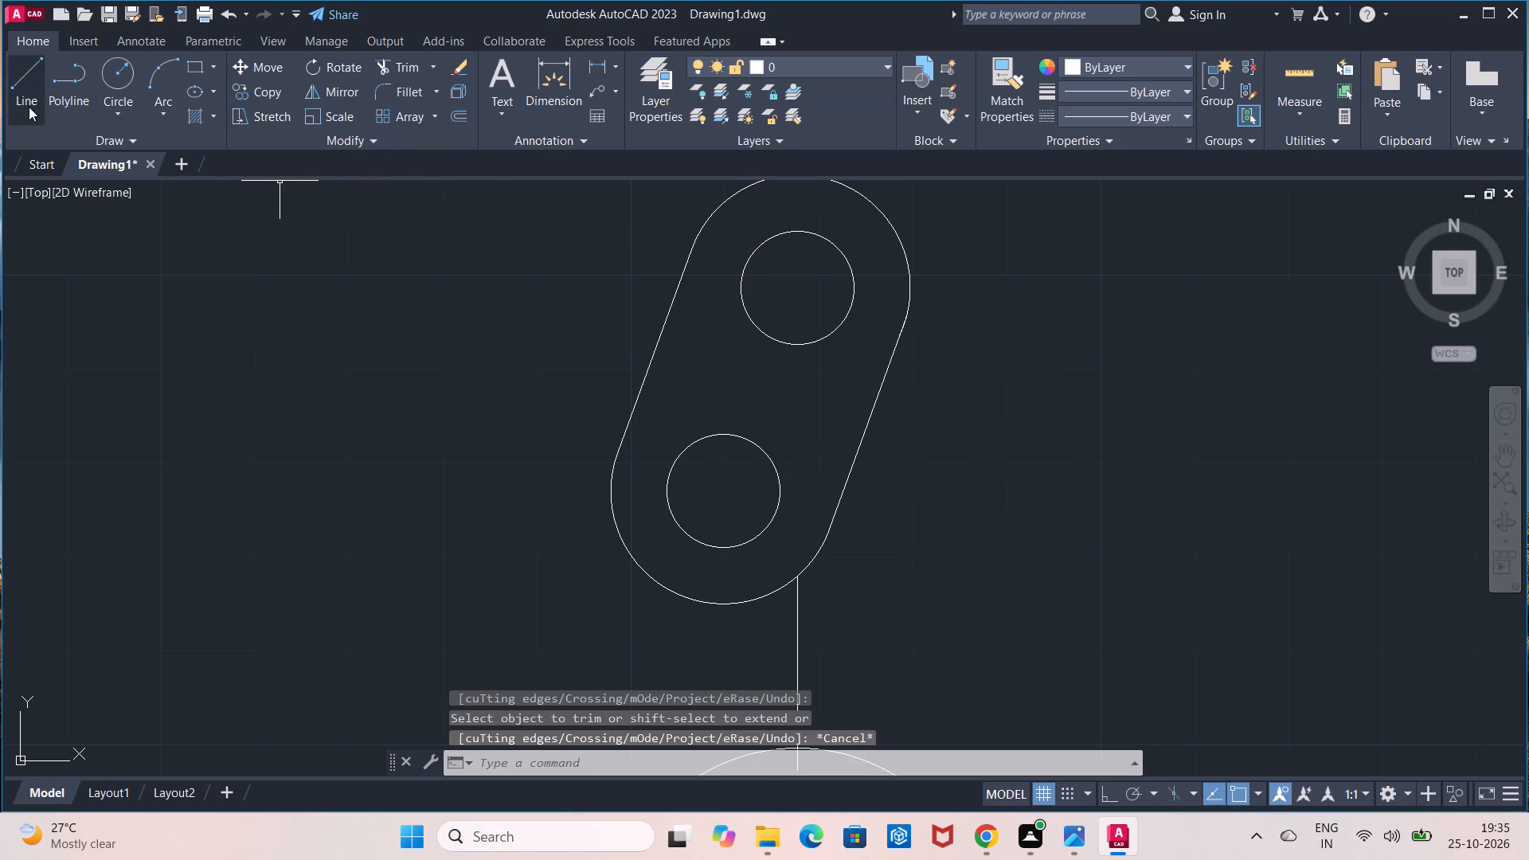
# Draw two straight lines joining the slot's radius 6 circles, one along each side, parallel to the outer side lines.
pyautogui.click(26, 104)
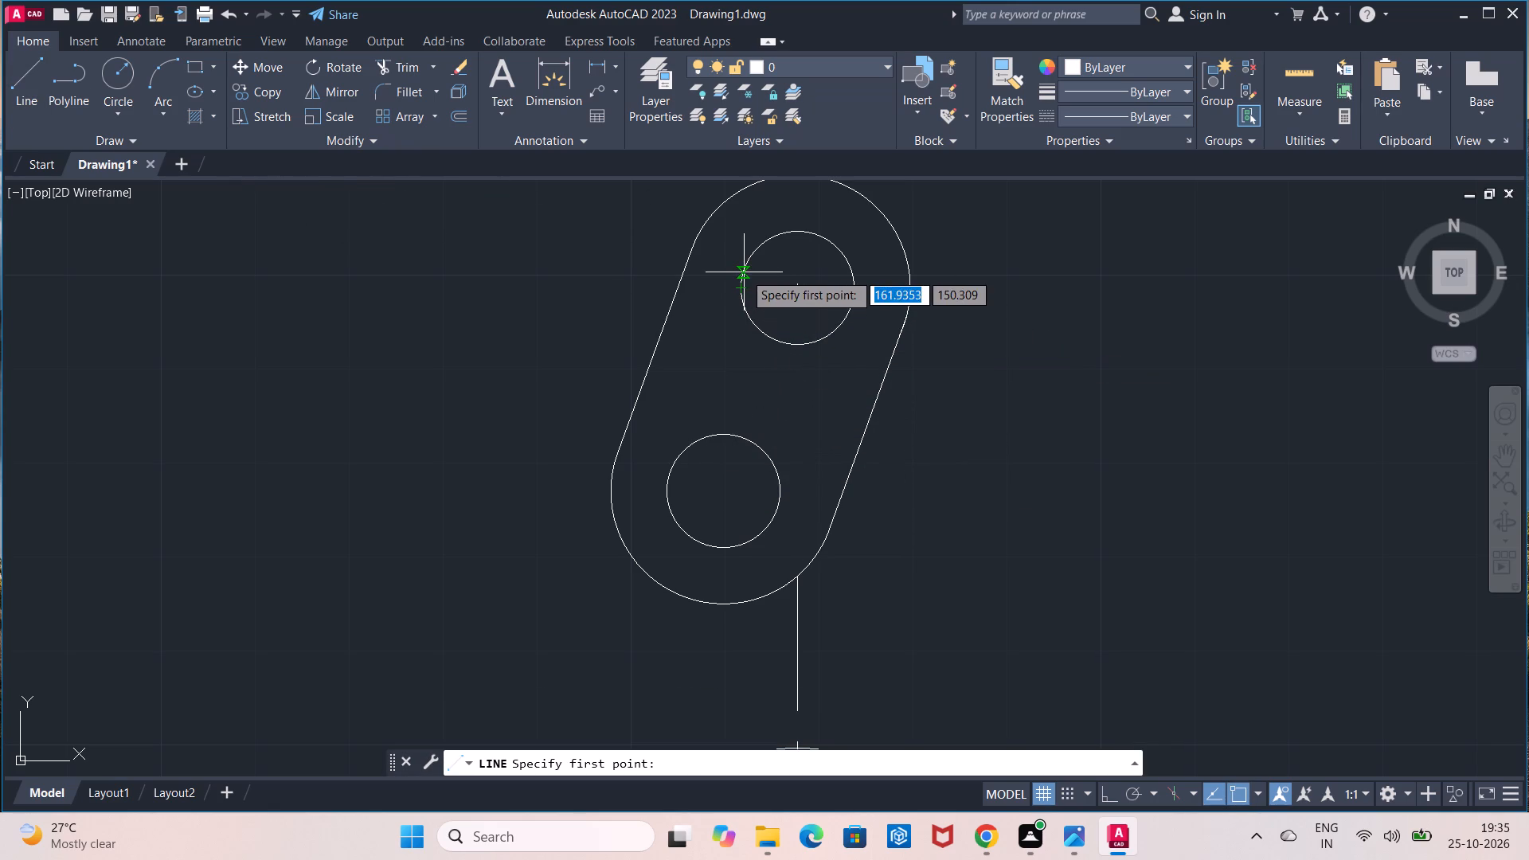
pyautogui.click(744, 272)
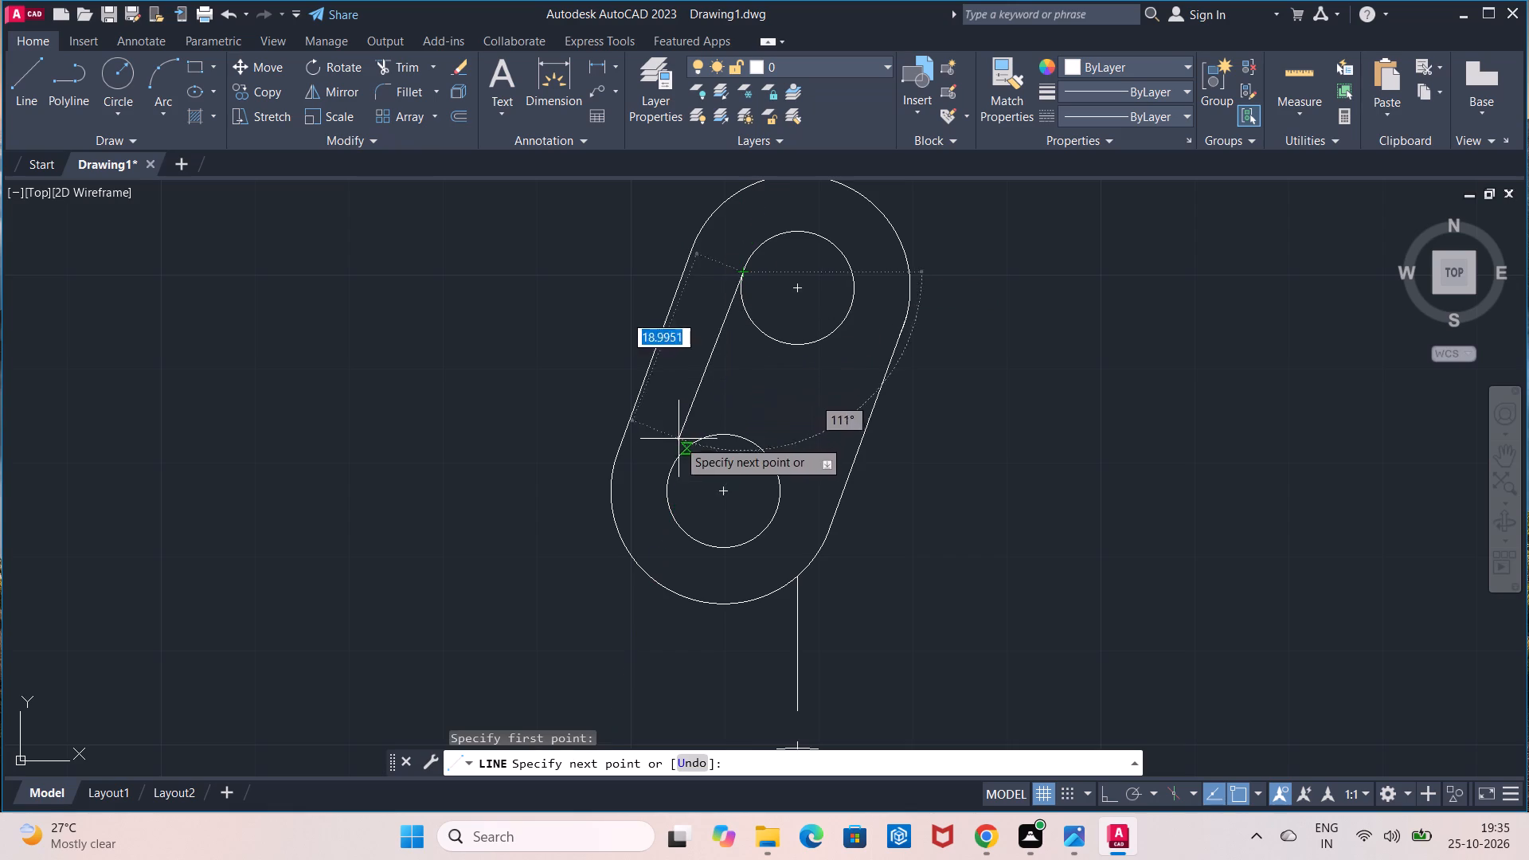
pyautogui.click(672, 472)
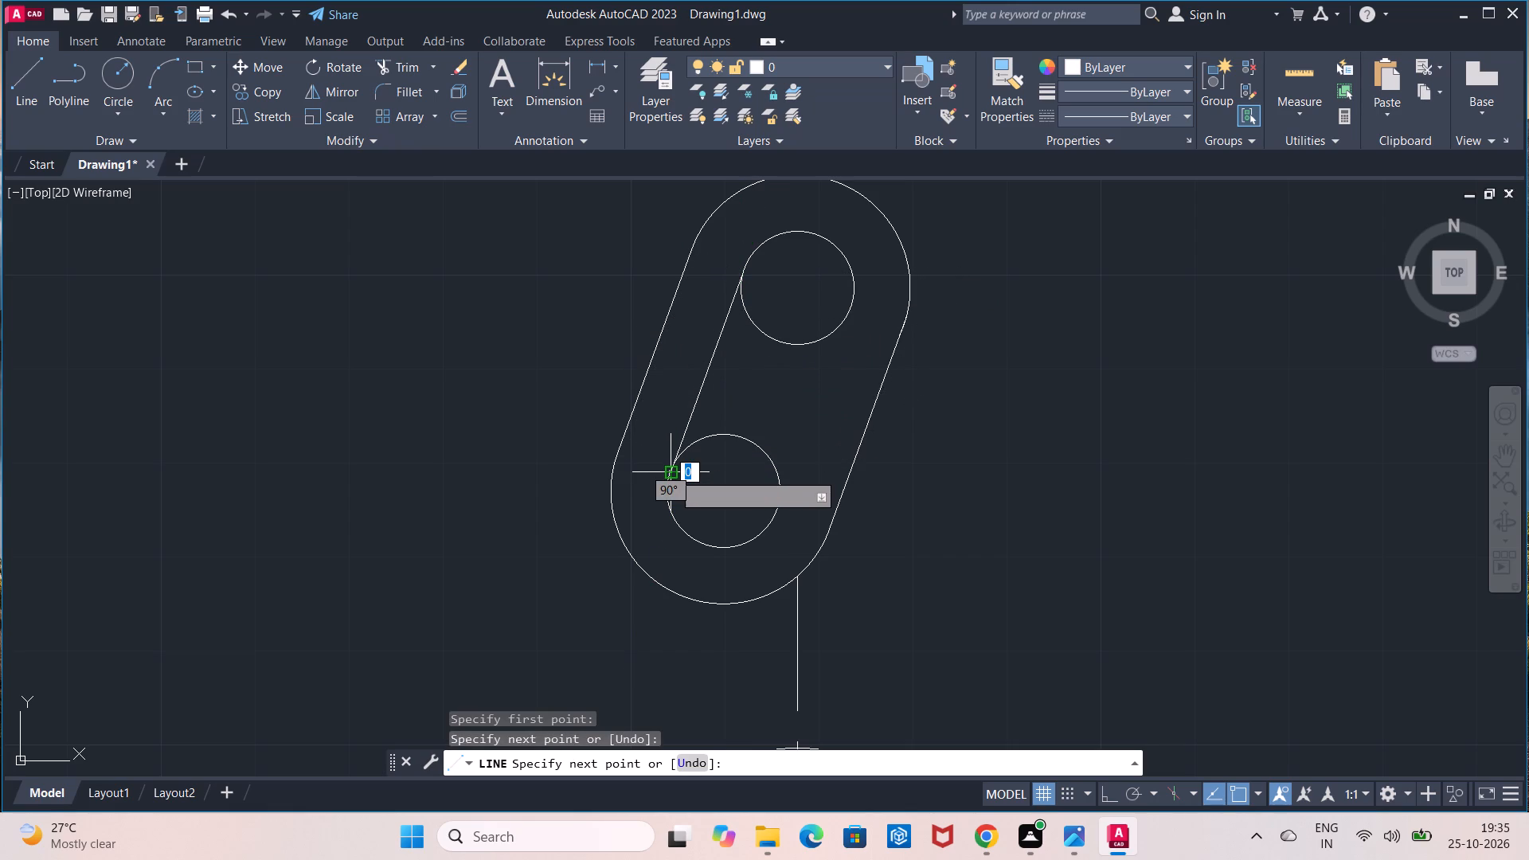
pyautogui.press('Escape')
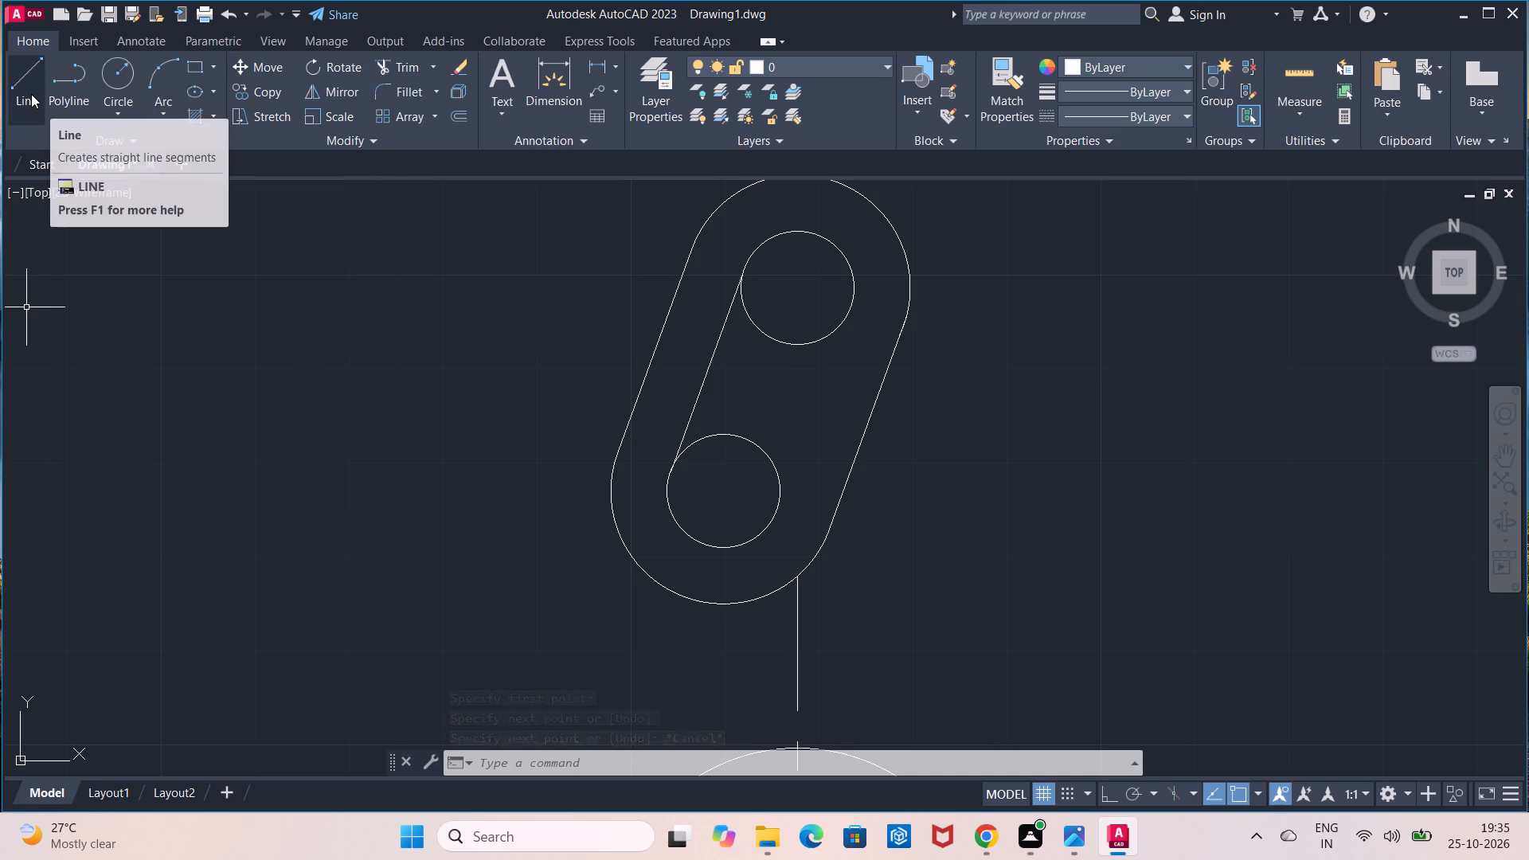
pyautogui.click(31, 94)
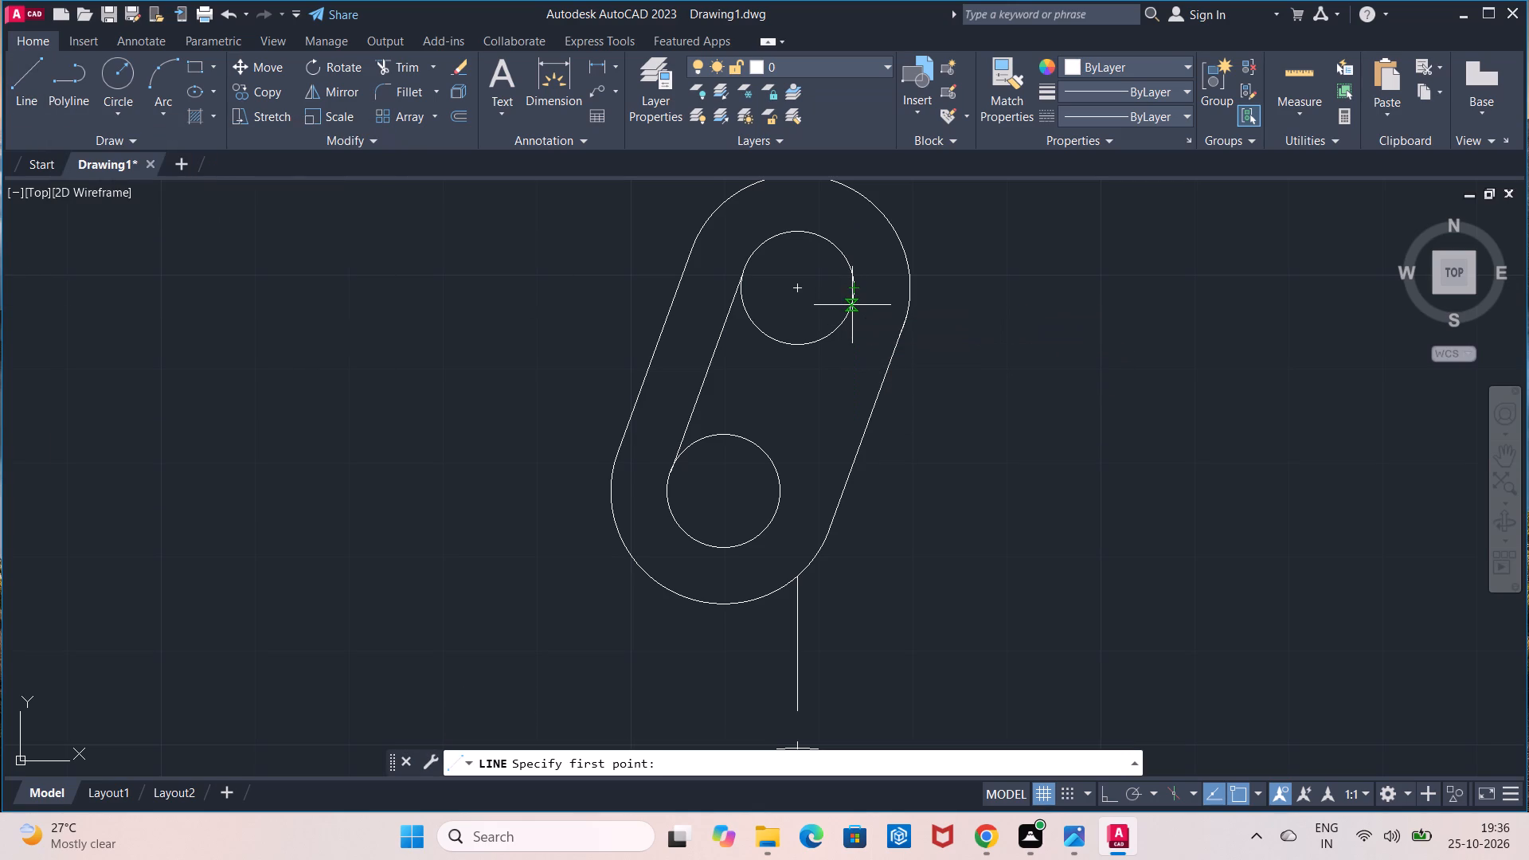
pyautogui.click(852, 305)
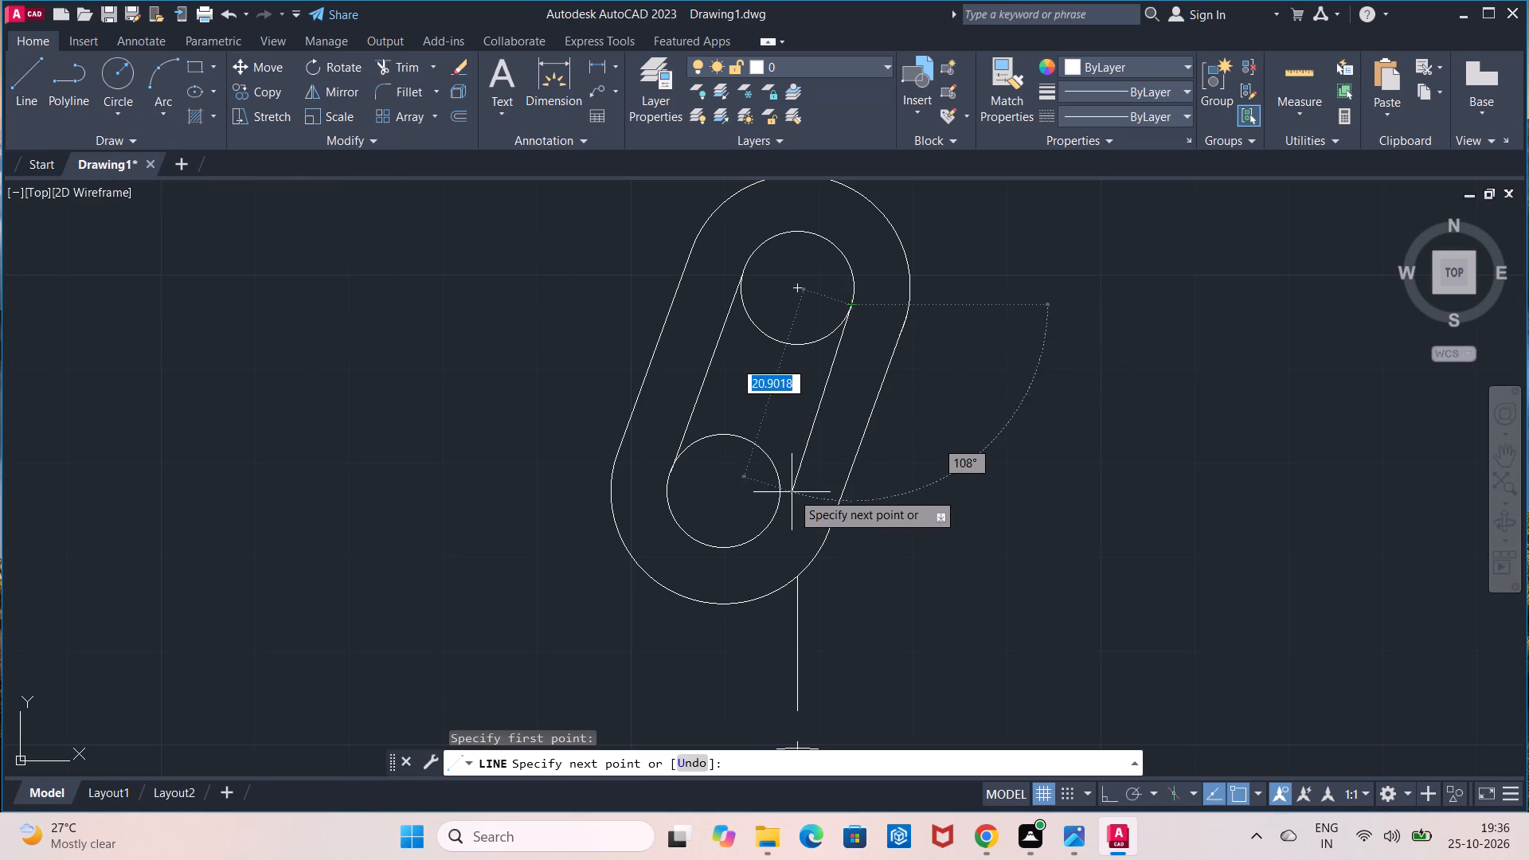
pyautogui.click(774, 512)
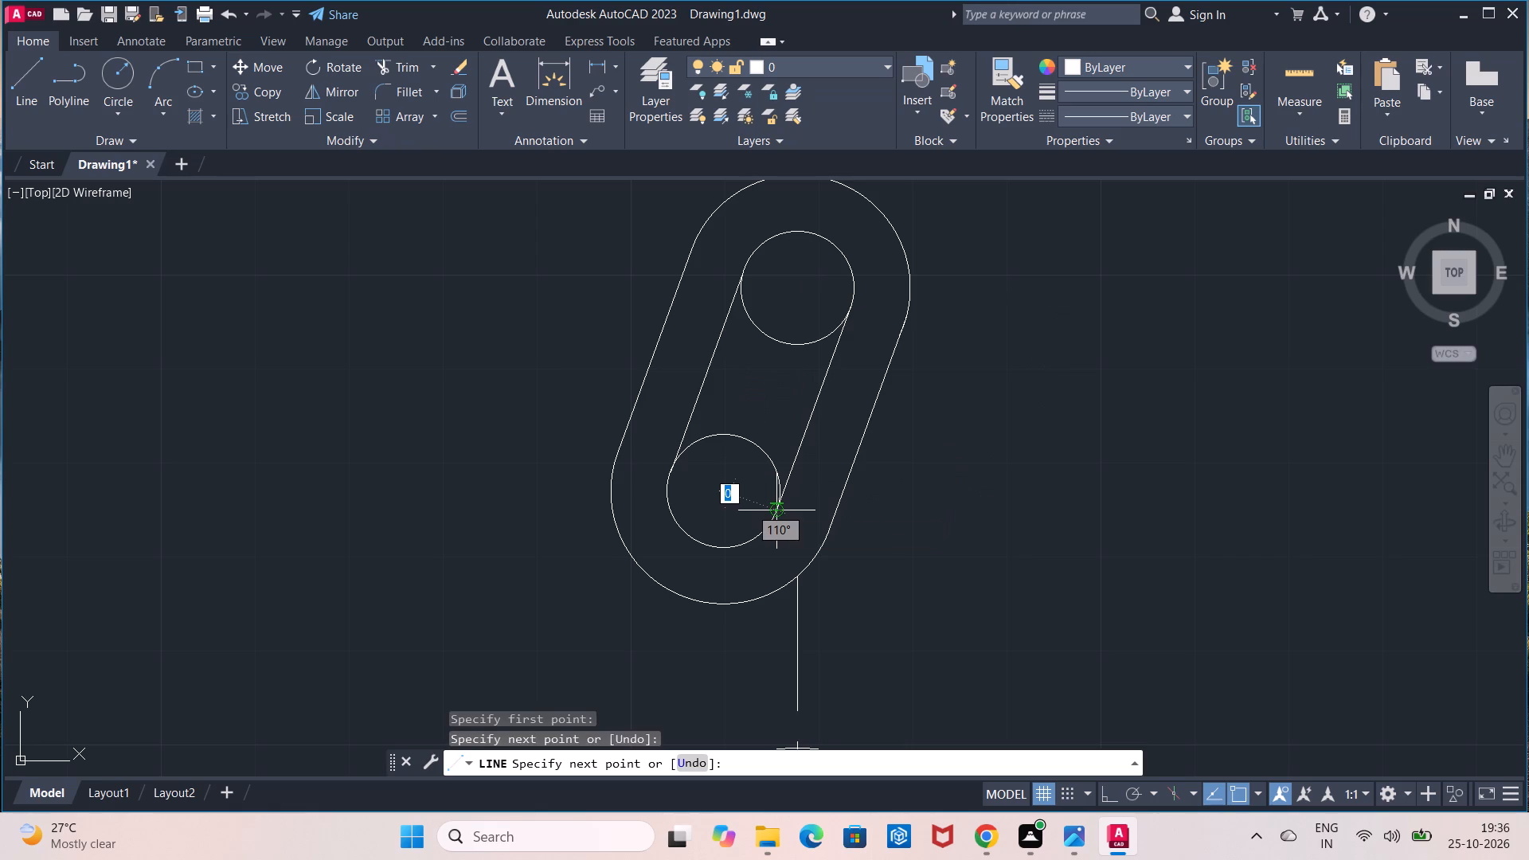
pyautogui.press('Escape')
# Trim the facing inner arcs of both radius 6 circles between the new side lines to form the inner slot.
pyautogui.click(401, 76)
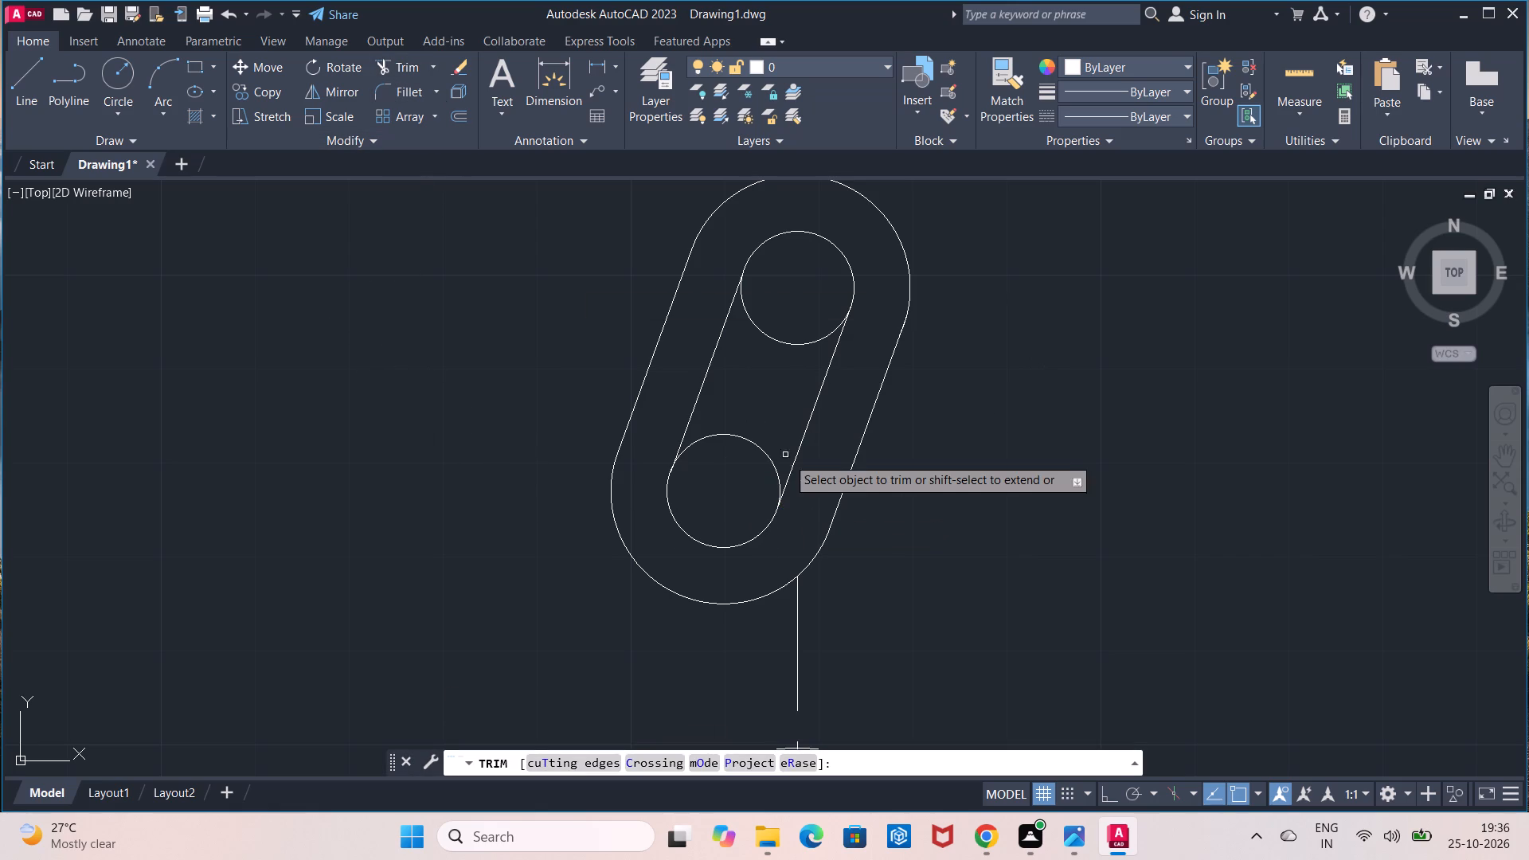
pyautogui.click(771, 460)
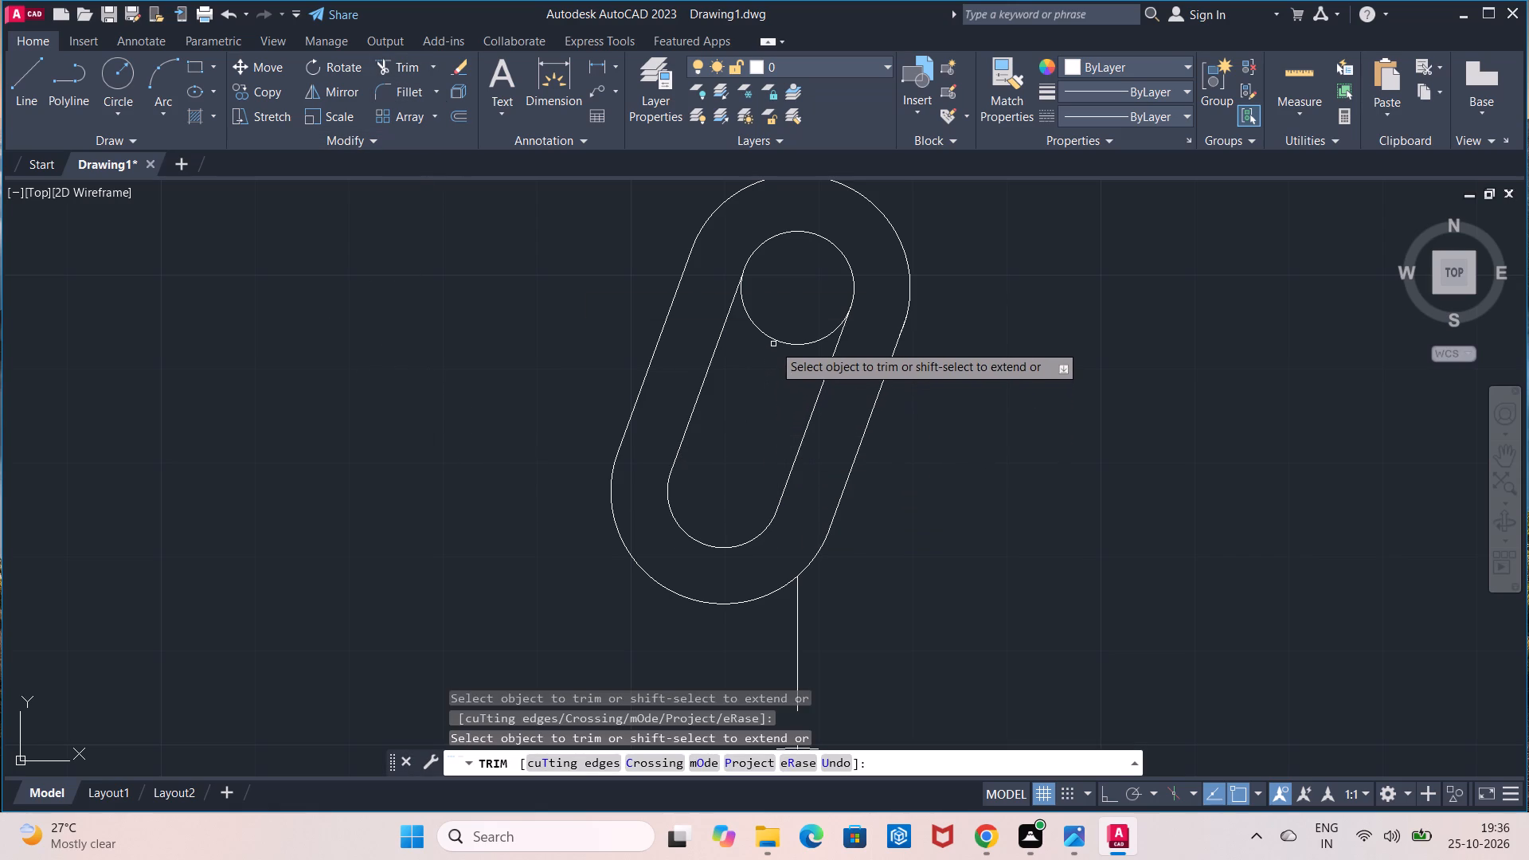
pyautogui.click(774, 339)
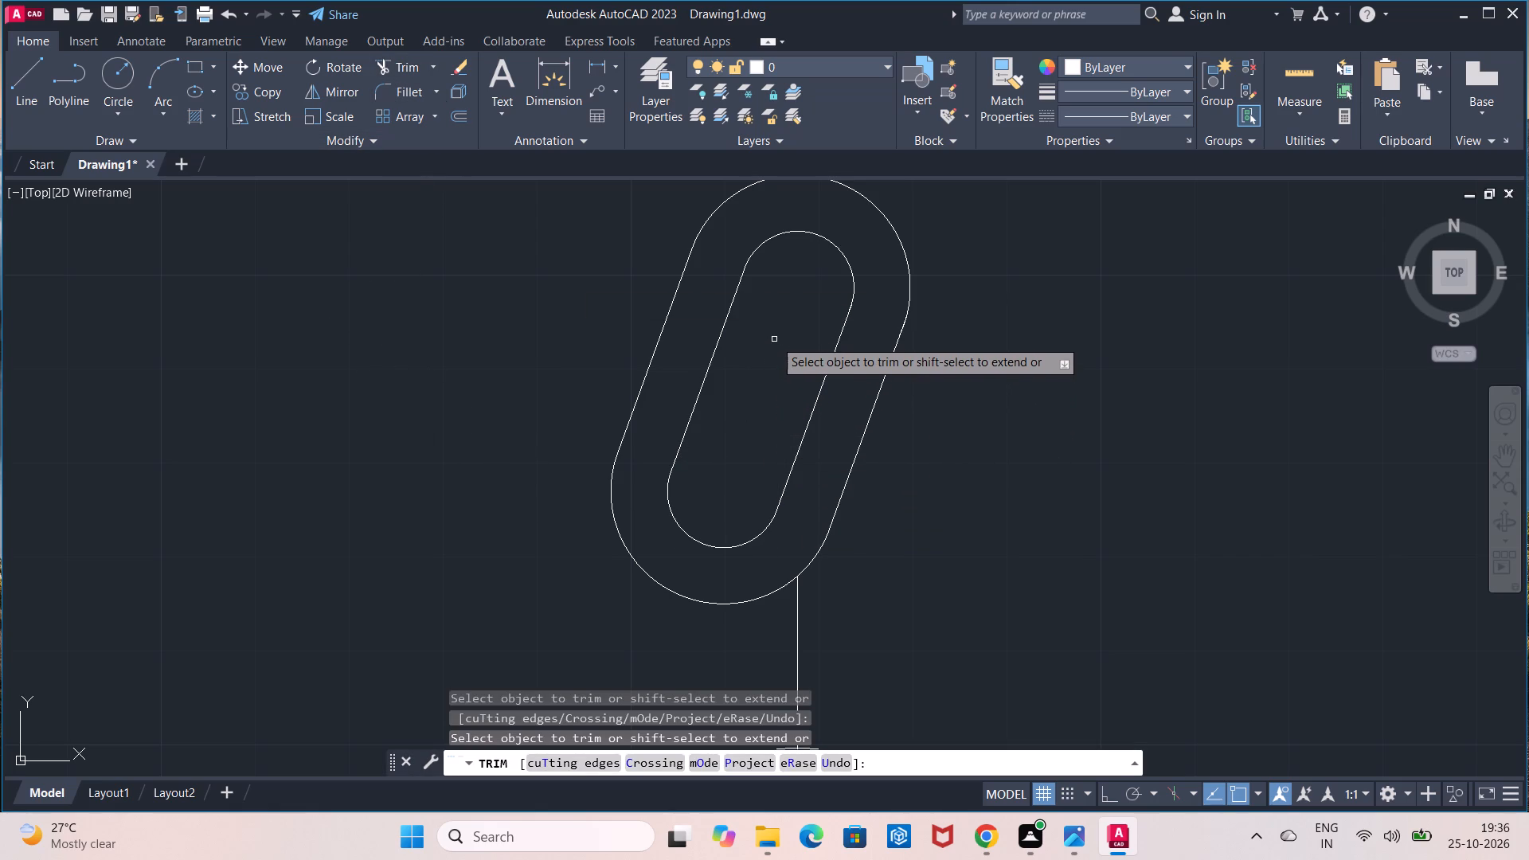
pyautogui.press('Escape')
# Fillet the slot's outer right side line to the larger circle of the middle concentric pair with a radius of 20.
pyautogui.scroll(-2, 774, 339)
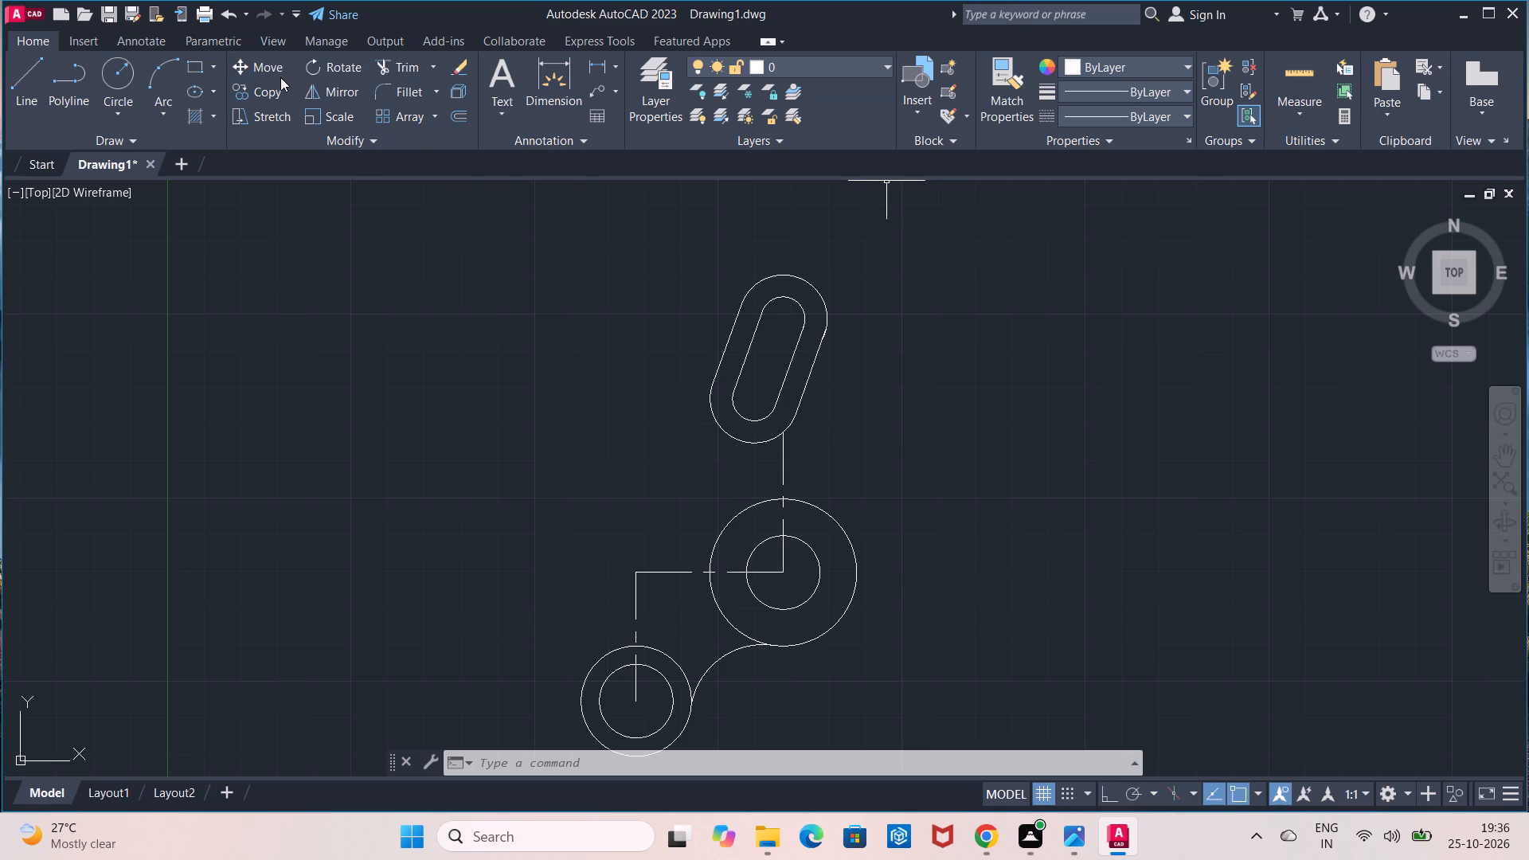
pyautogui.click(397, 88)
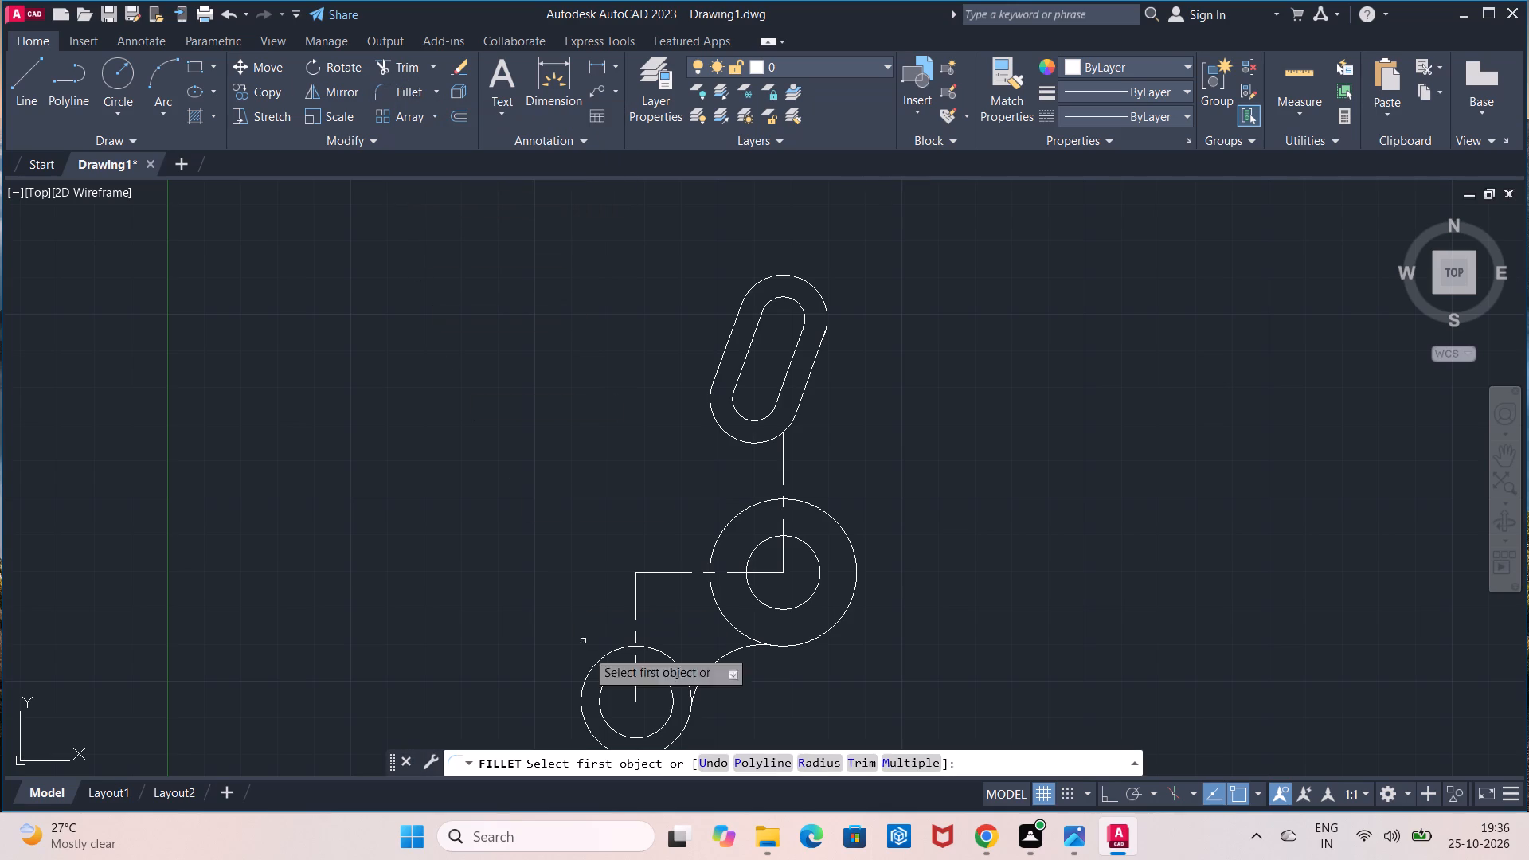
pyautogui.click(831, 768)
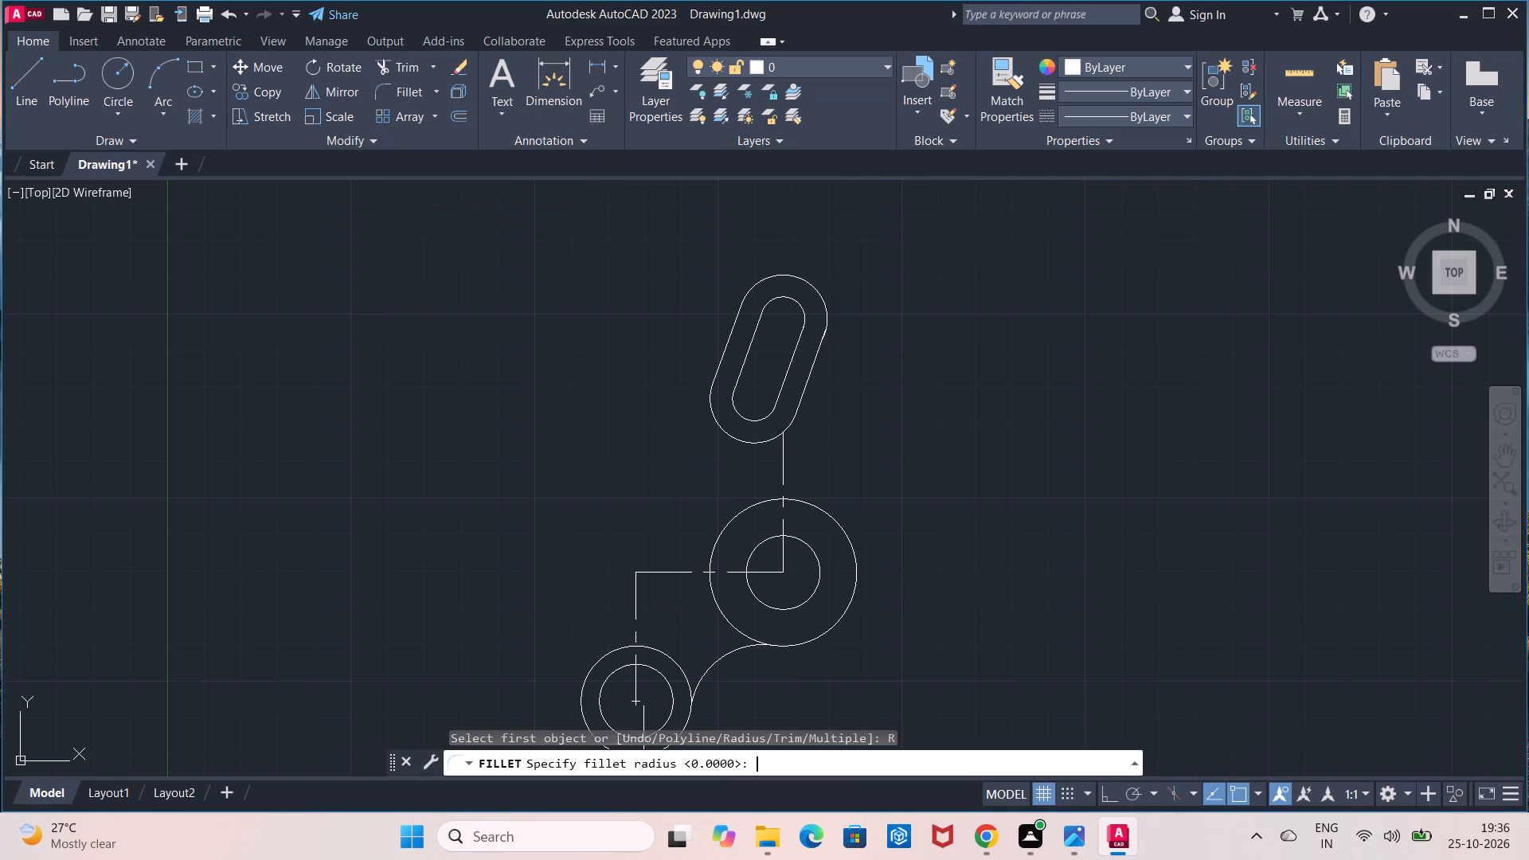
pyautogui.press('2')
pyautogui.press('0')
pyautogui.press('Return')
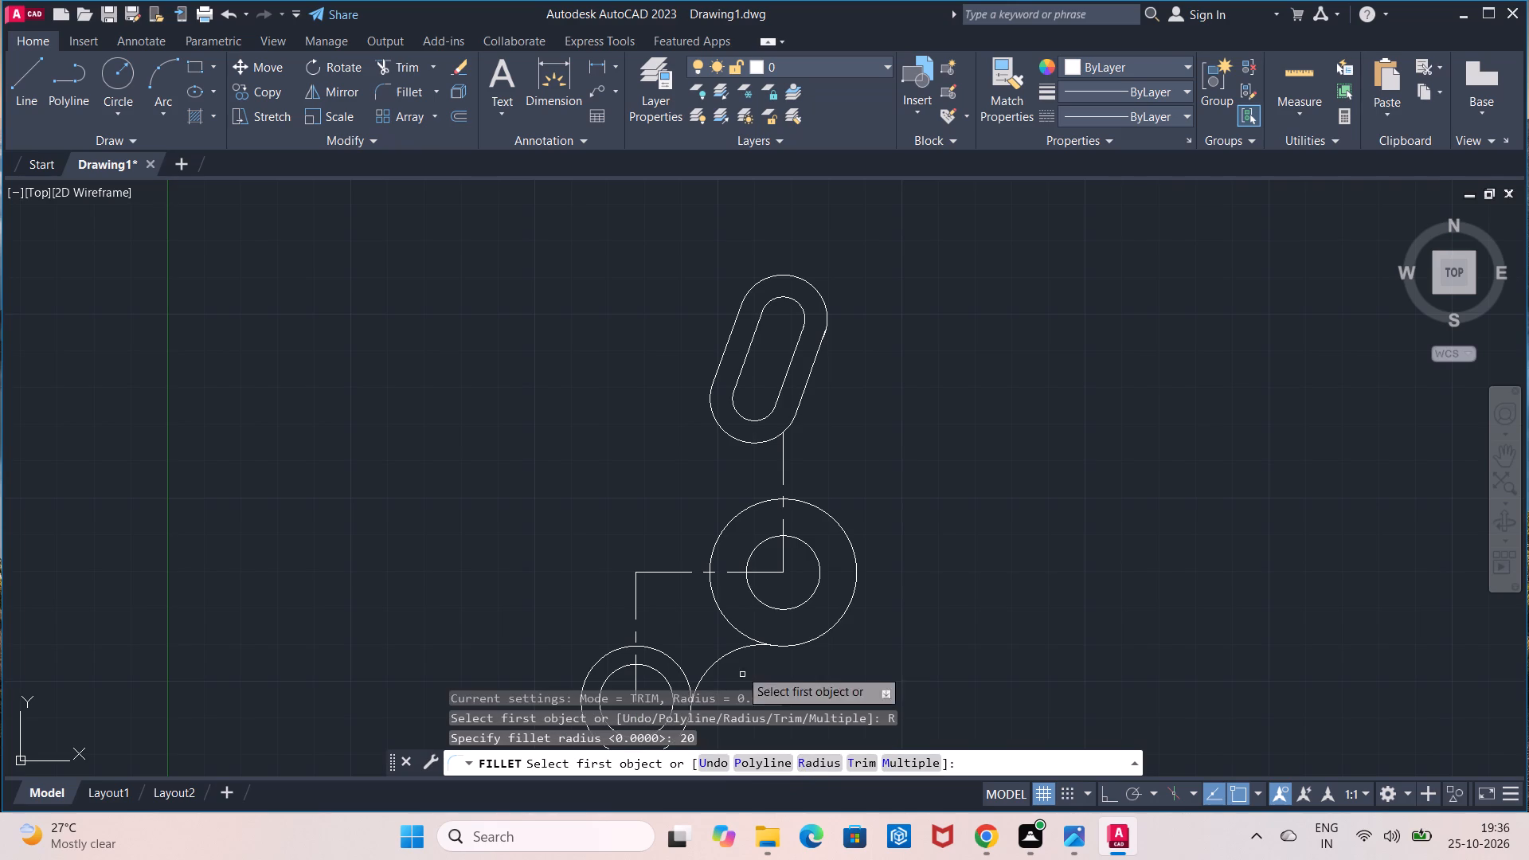
pyautogui.click(796, 414)
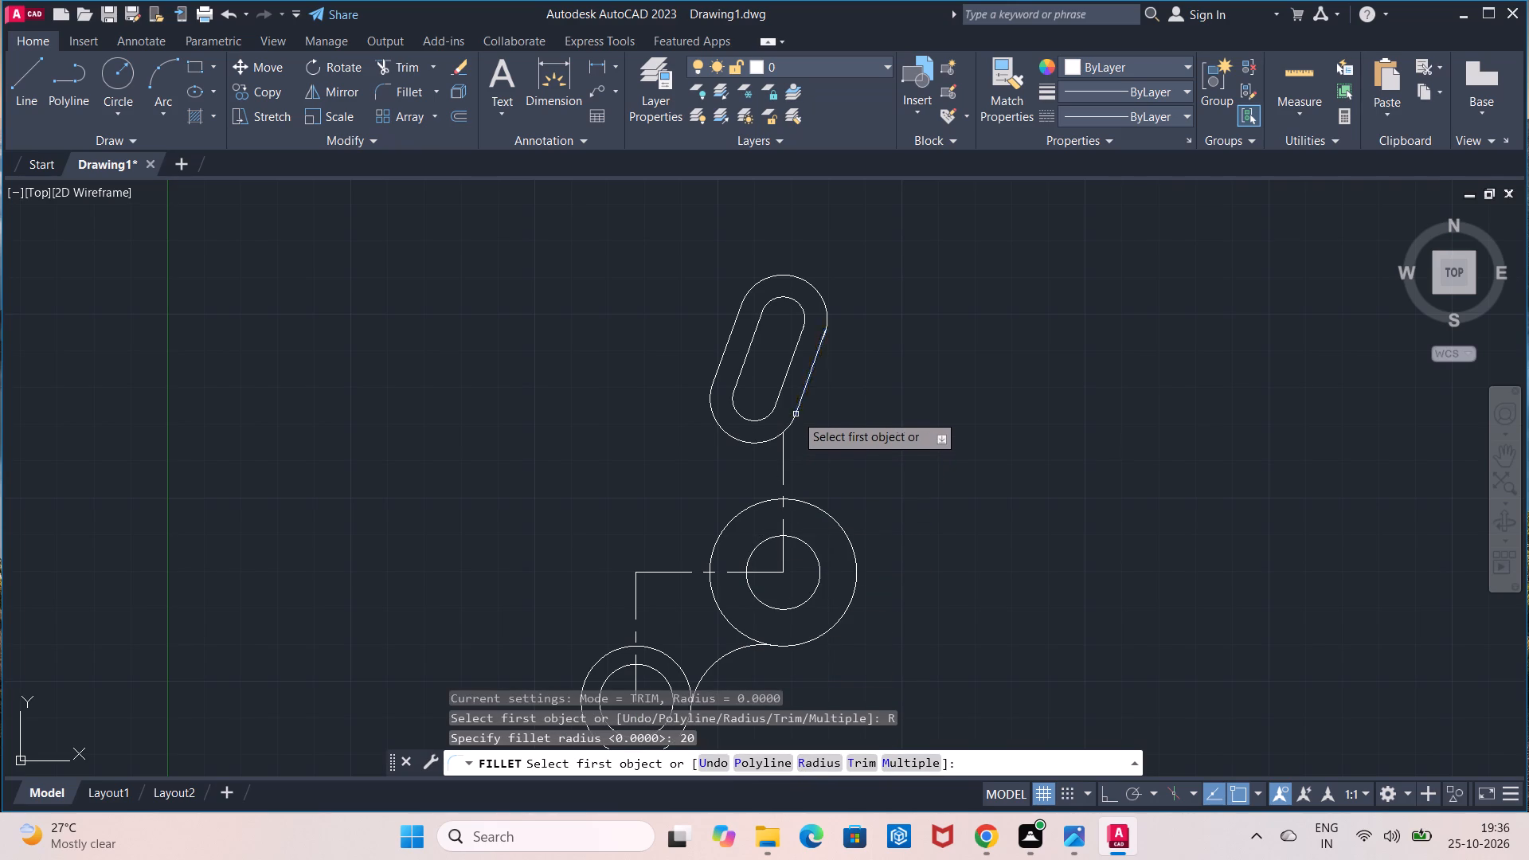
pyautogui.click(811, 503)
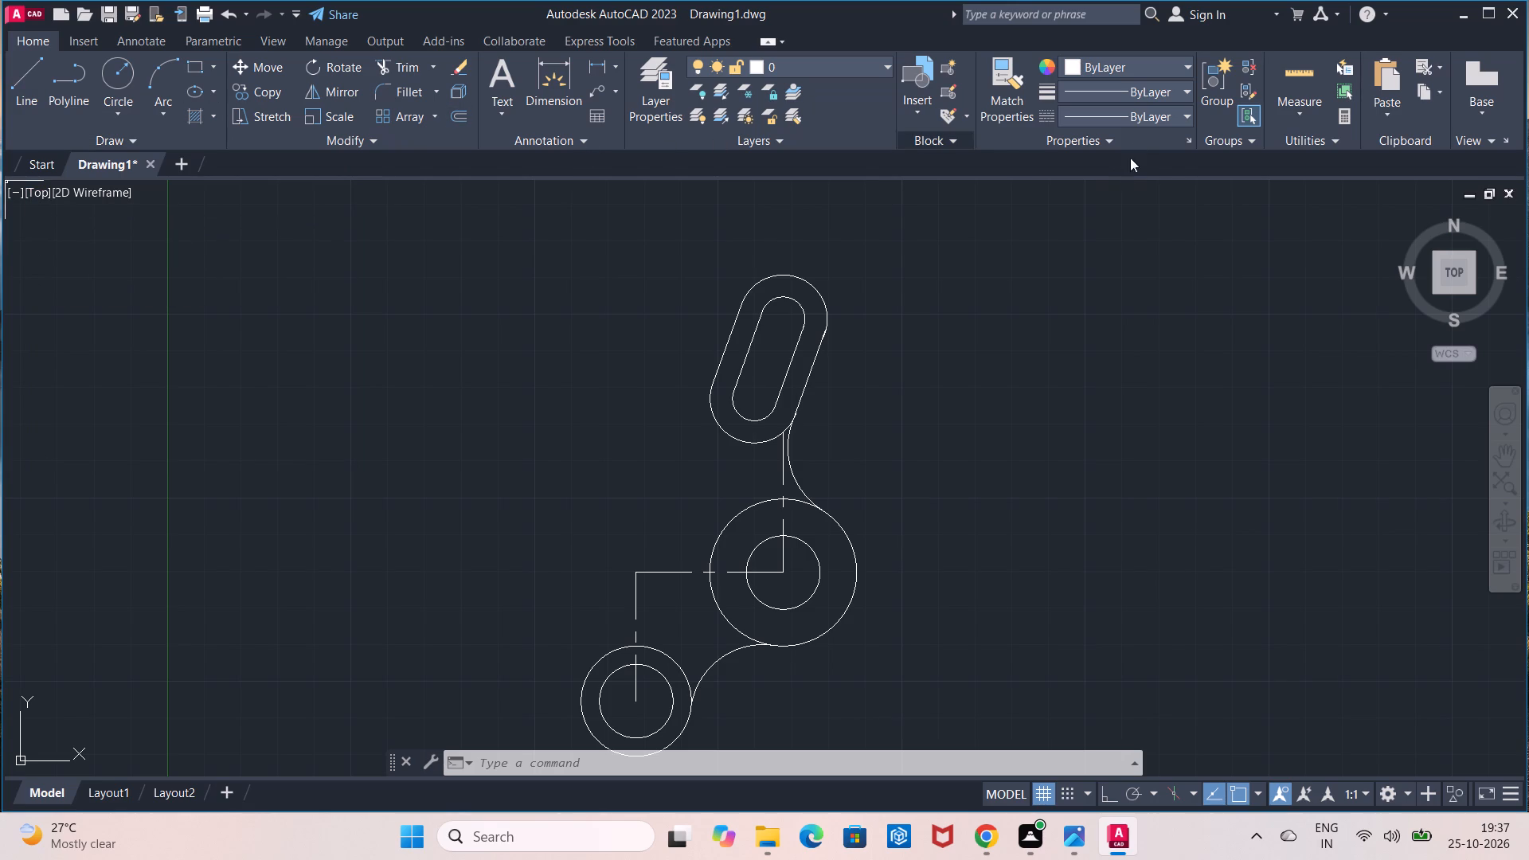
# Draw a horizontal line 47 long in the centre linetype, leftward from the slot's upper arc centre, with Ortho on.
pyautogui.click(1147, 119)
pyautogui.click(1145, 182)
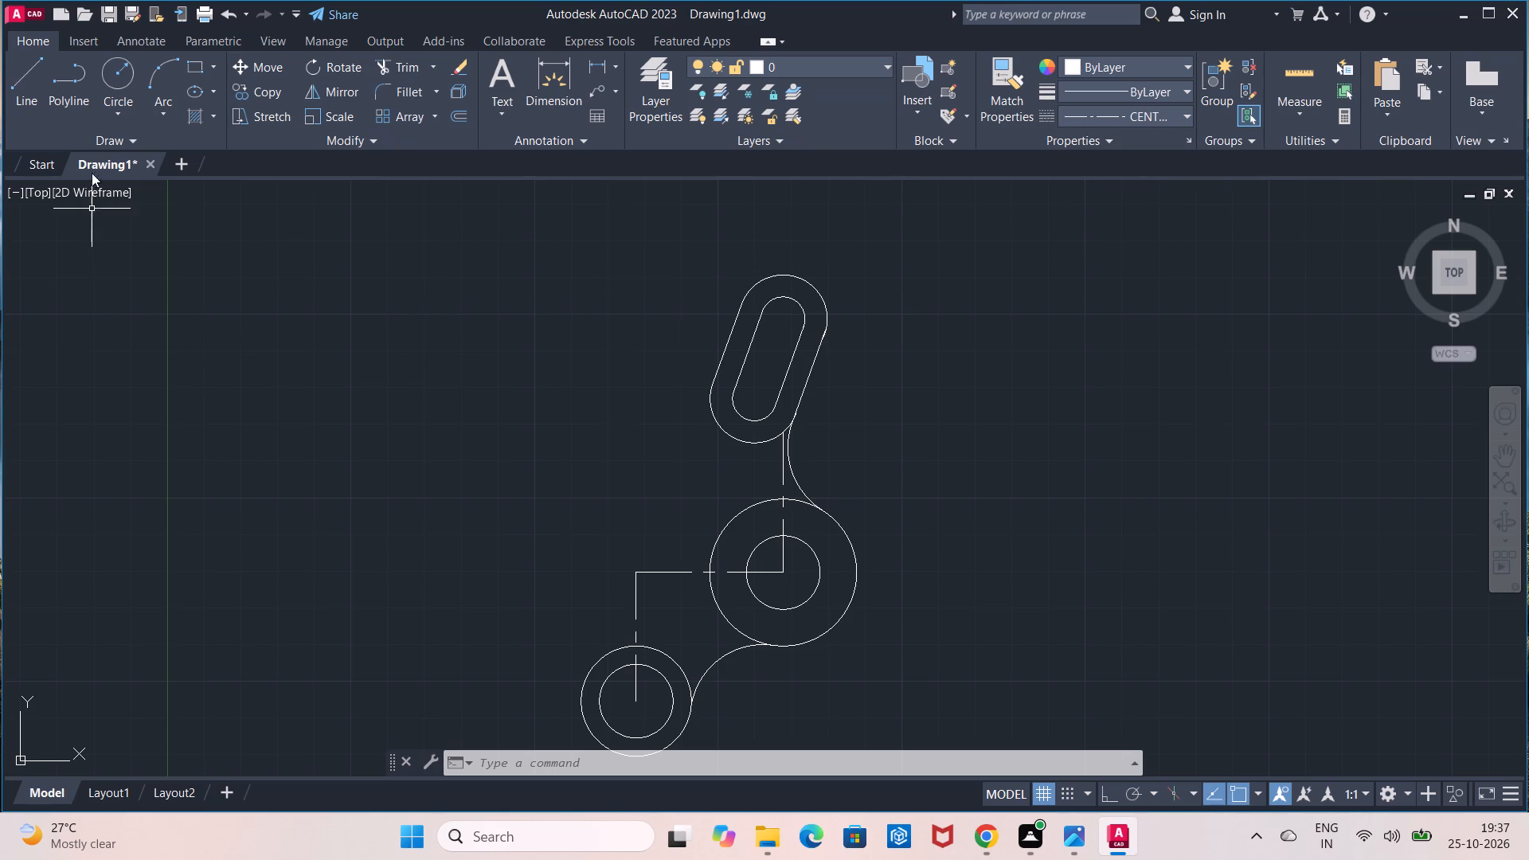
pyautogui.click(30, 114)
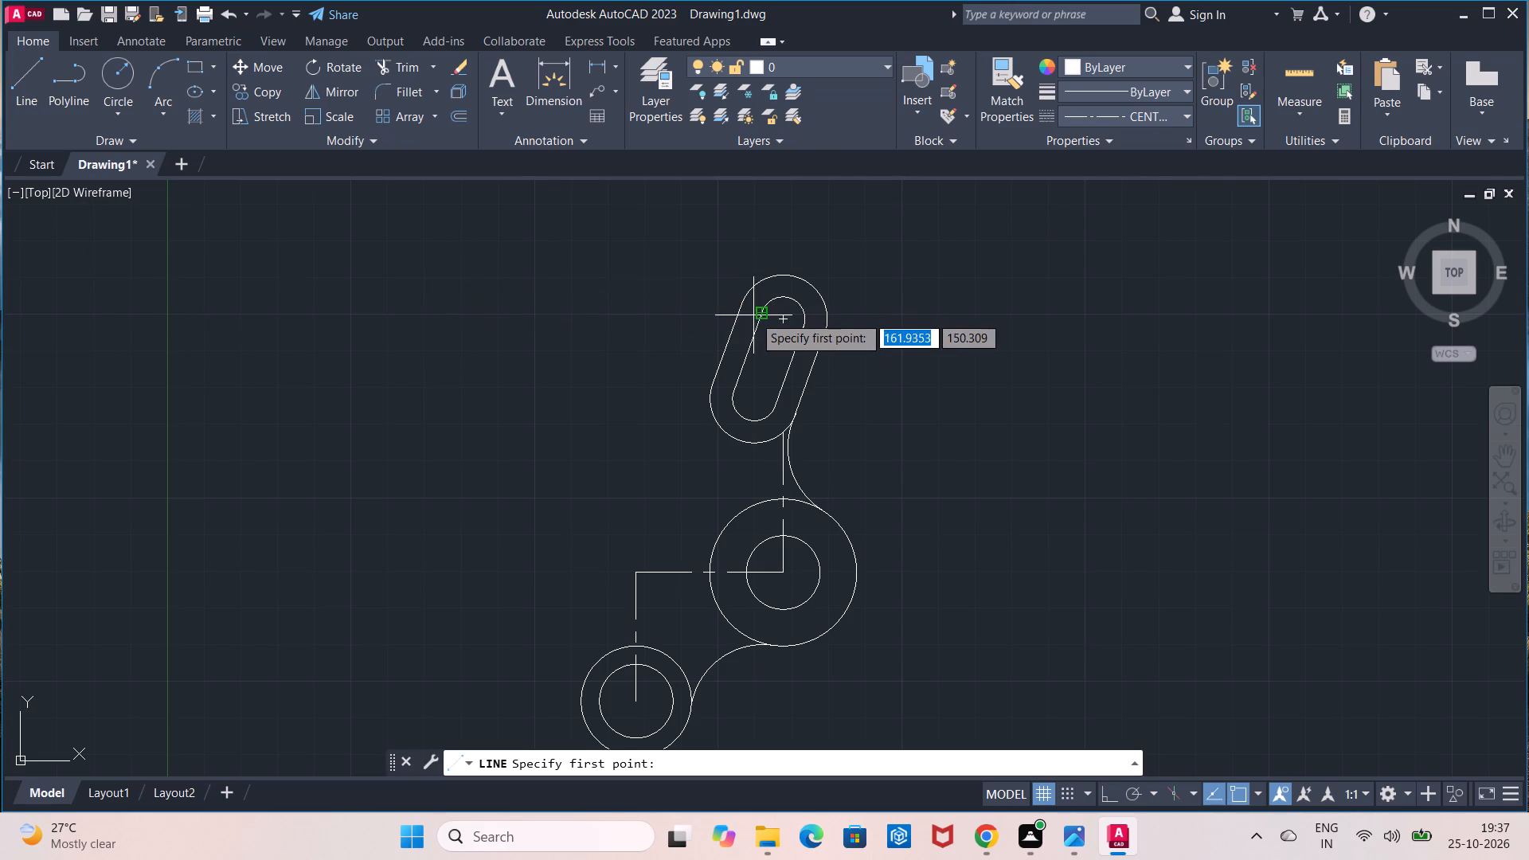
pyautogui.click(778, 318)
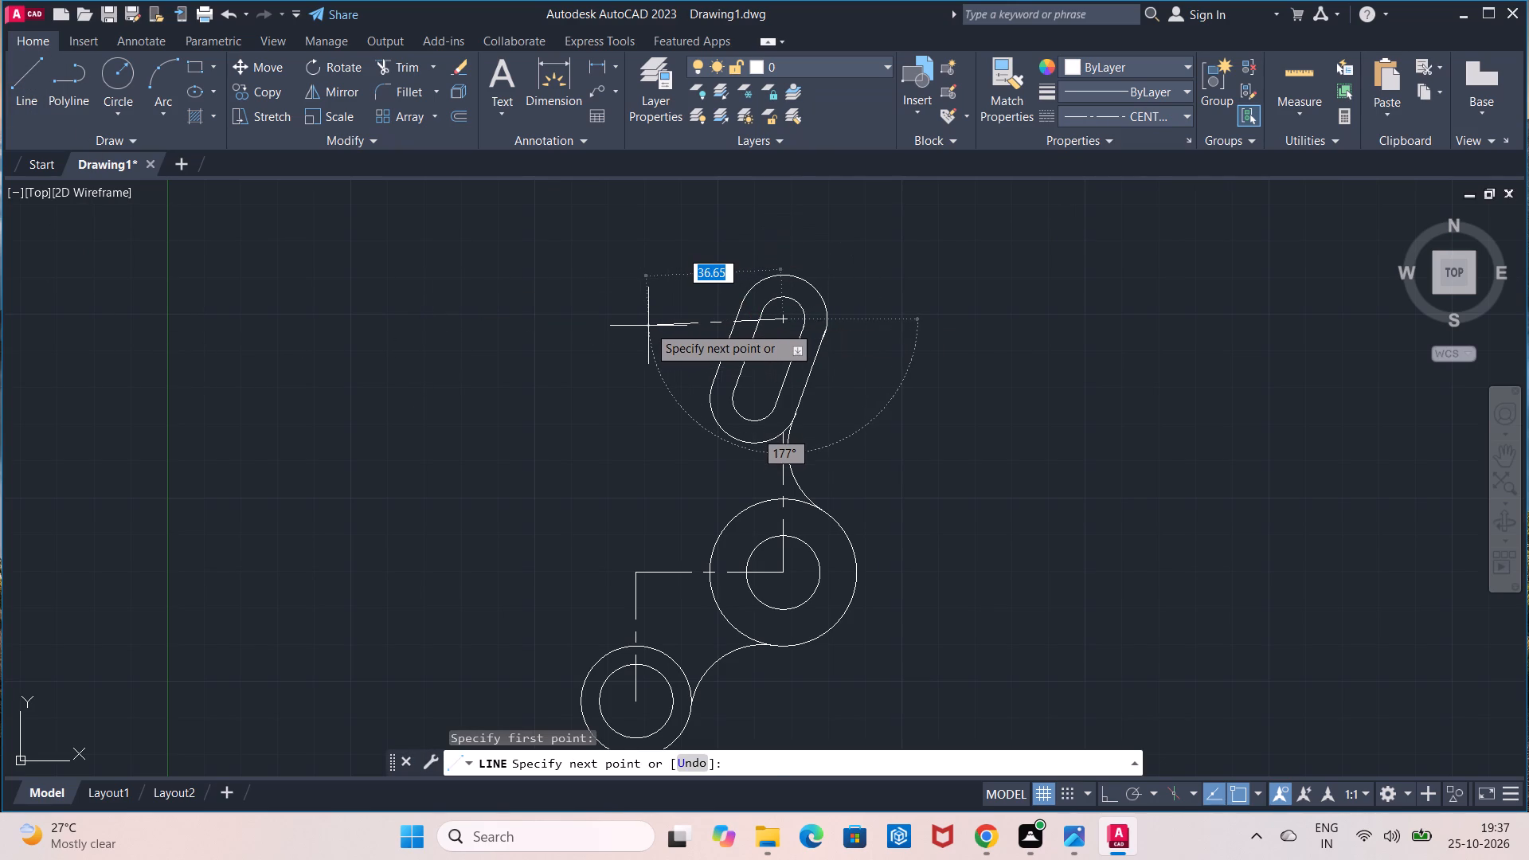
pyautogui.press('F8')
pyautogui.write('47')
pyautogui.press('Return')
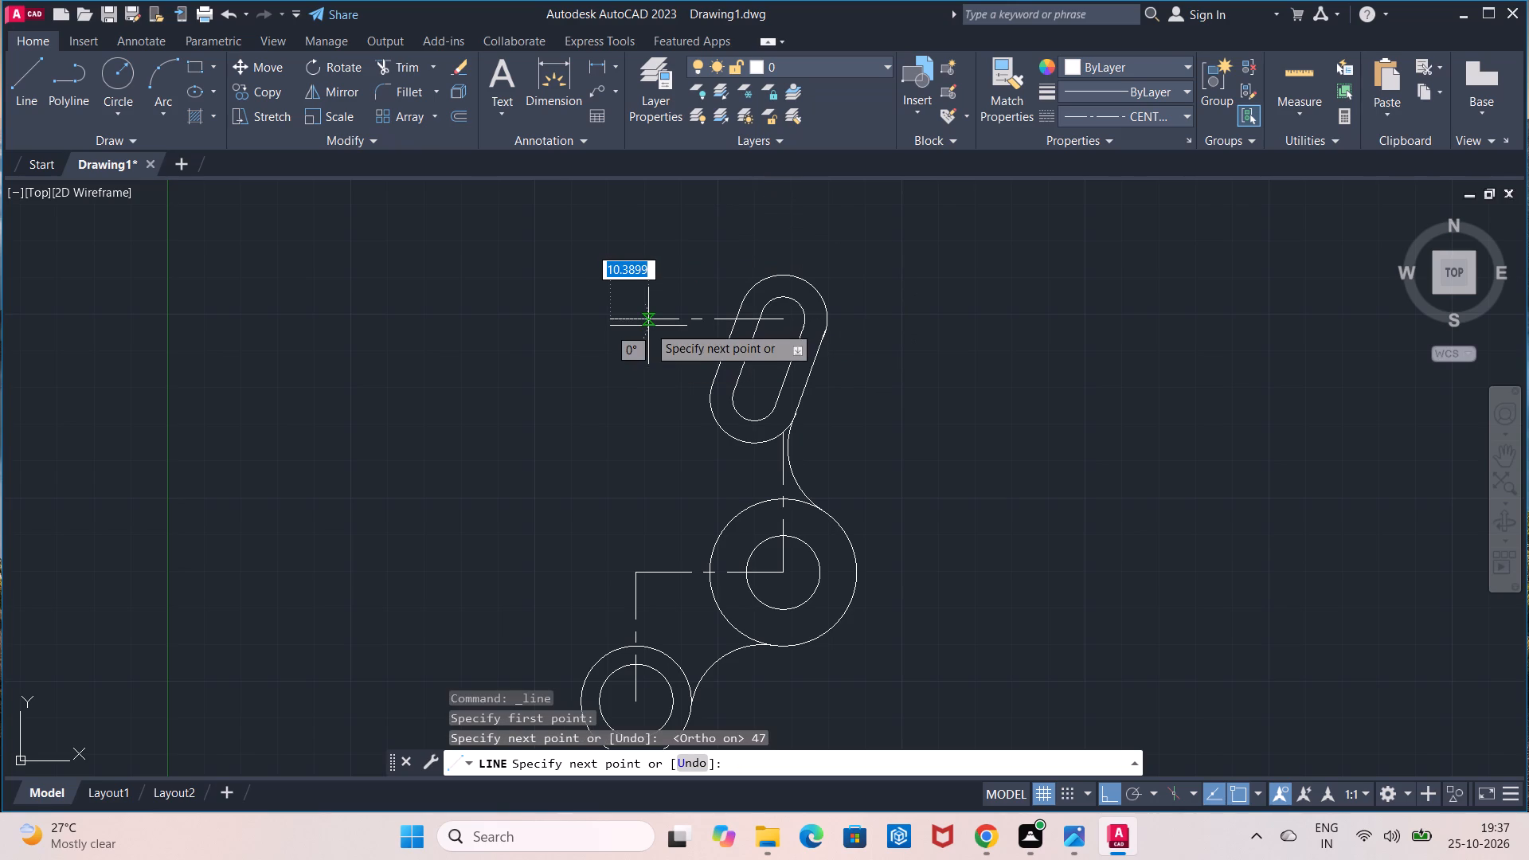
pyautogui.press('Escape')
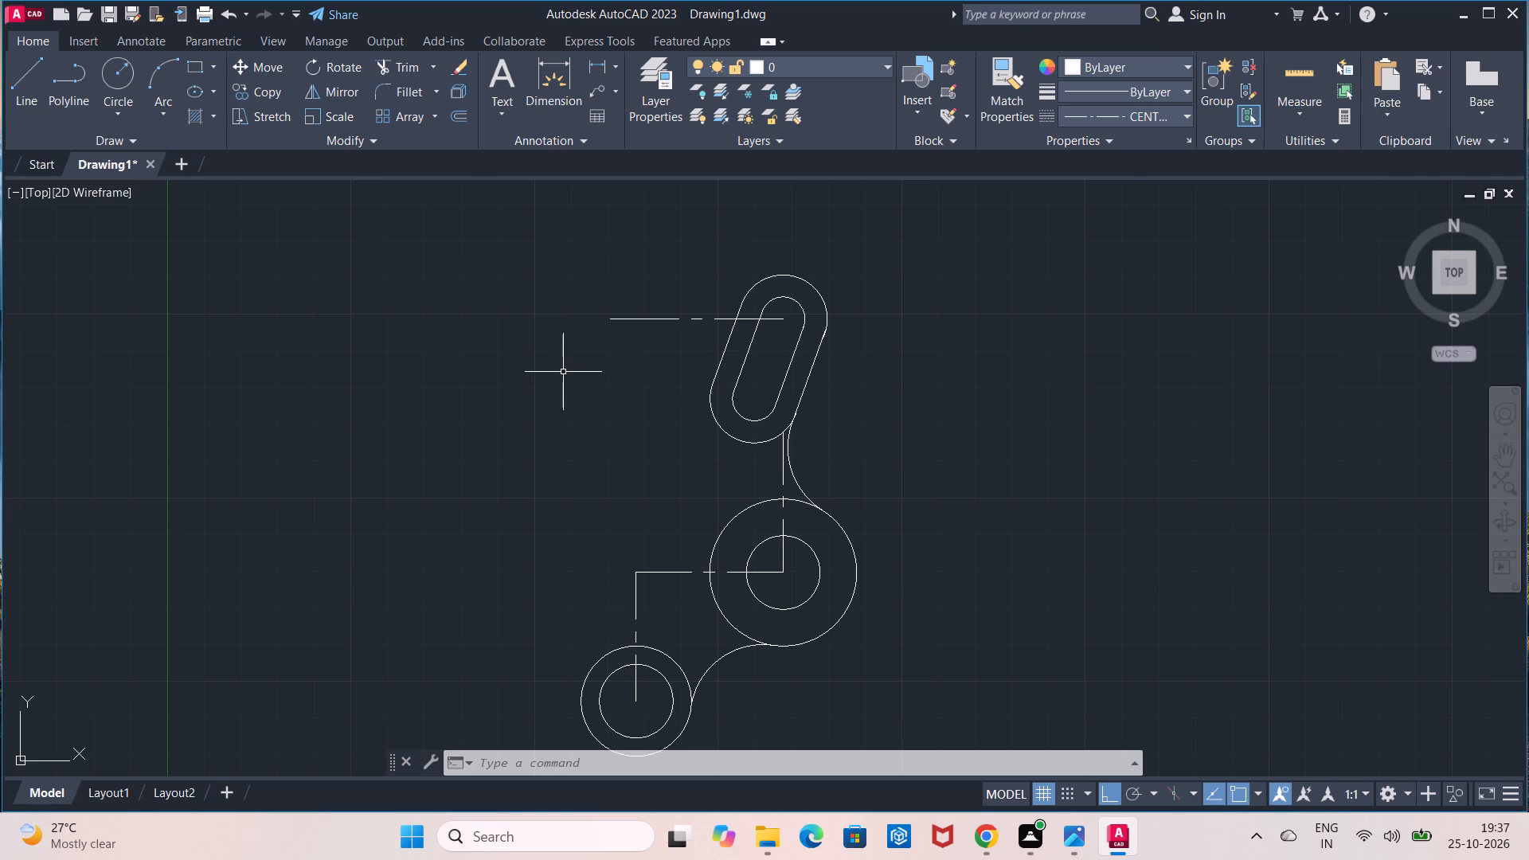
# Draw a horizontal line 20 long in the centre linetype, leftward from the centre of the lowest concentric circles.
pyautogui.moveTo(620, 506); pyautogui.dragTo(651, 387, button='middle')
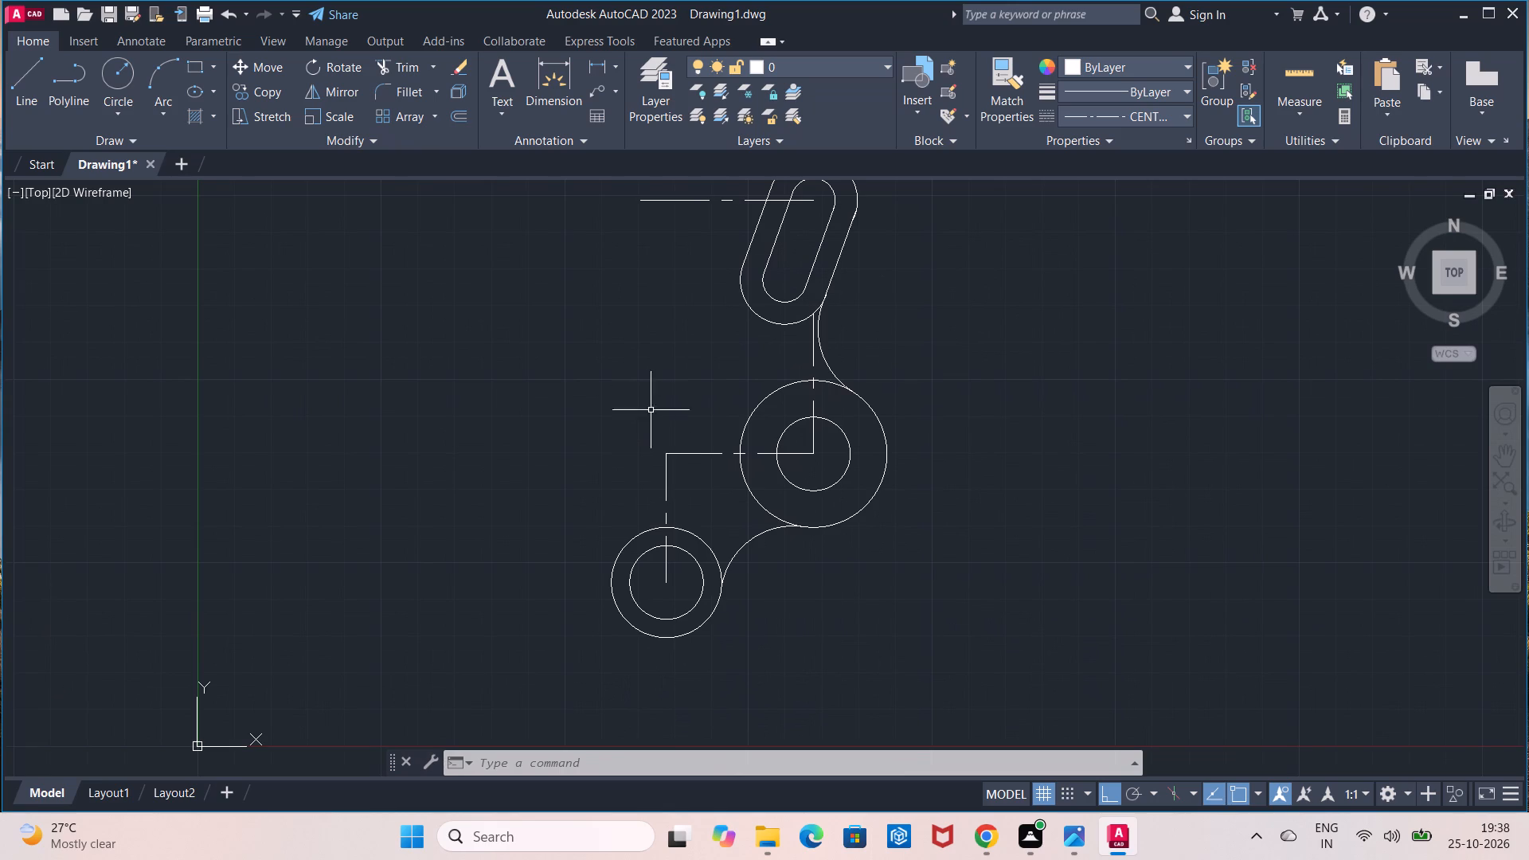
pyautogui.moveTo(663, 467); pyautogui.dragTo(667, 429, button='middle')
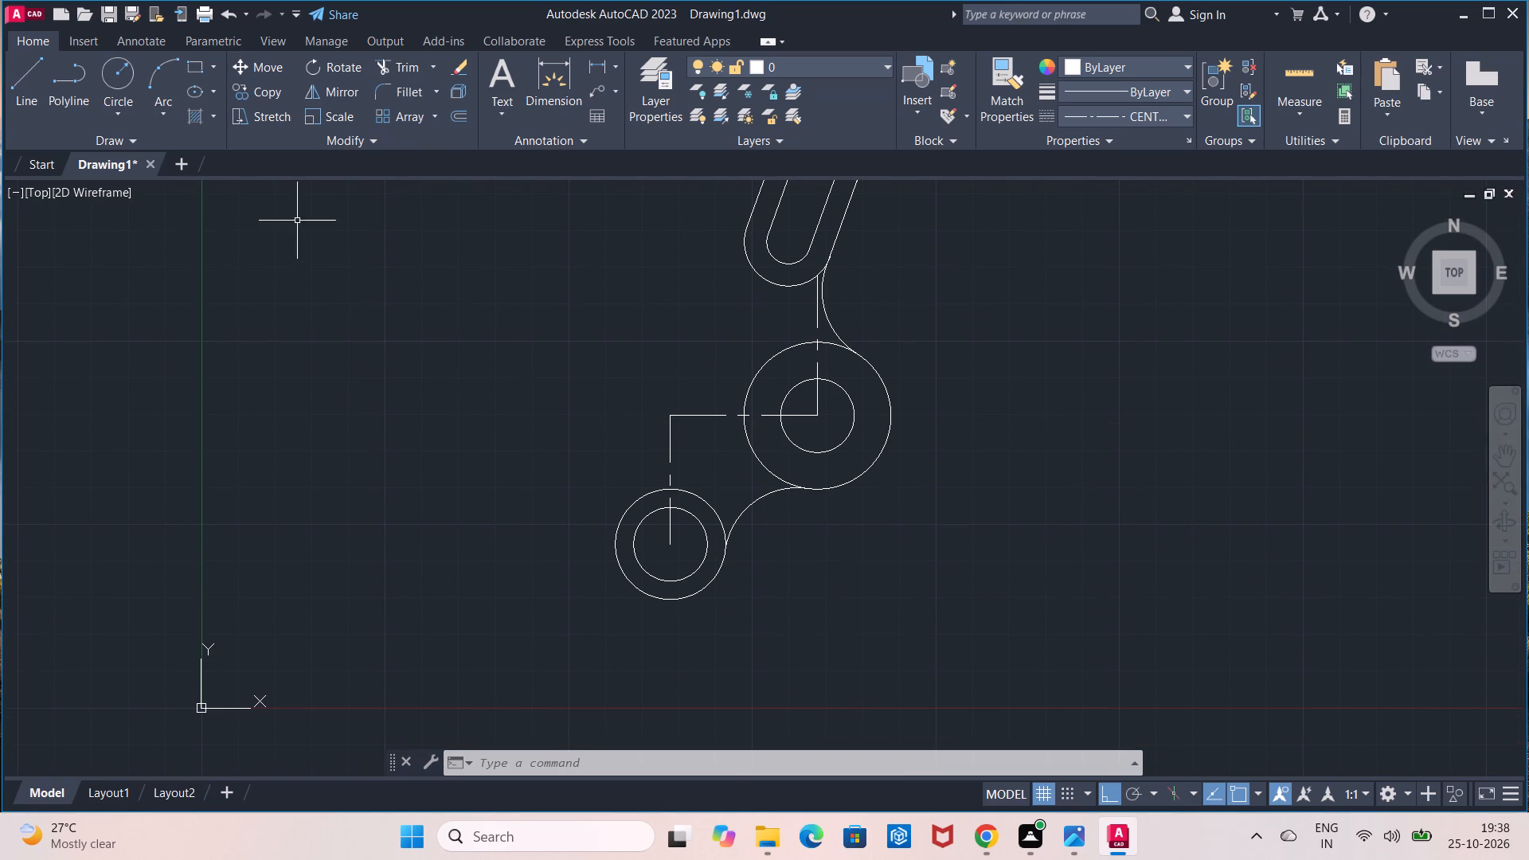
pyautogui.click(1132, 123)
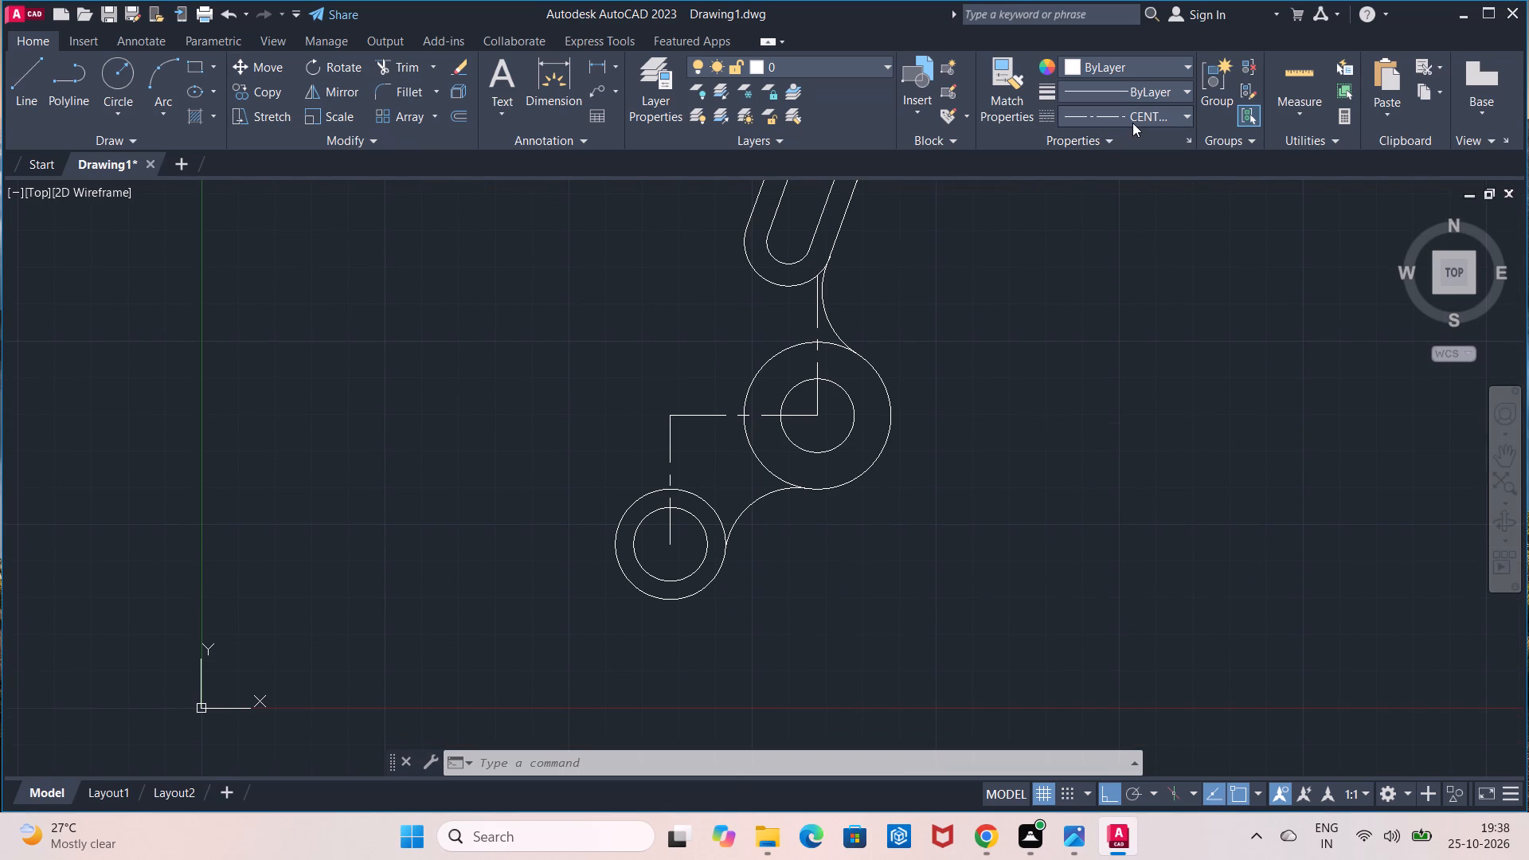
pyautogui.click(1132, 123)
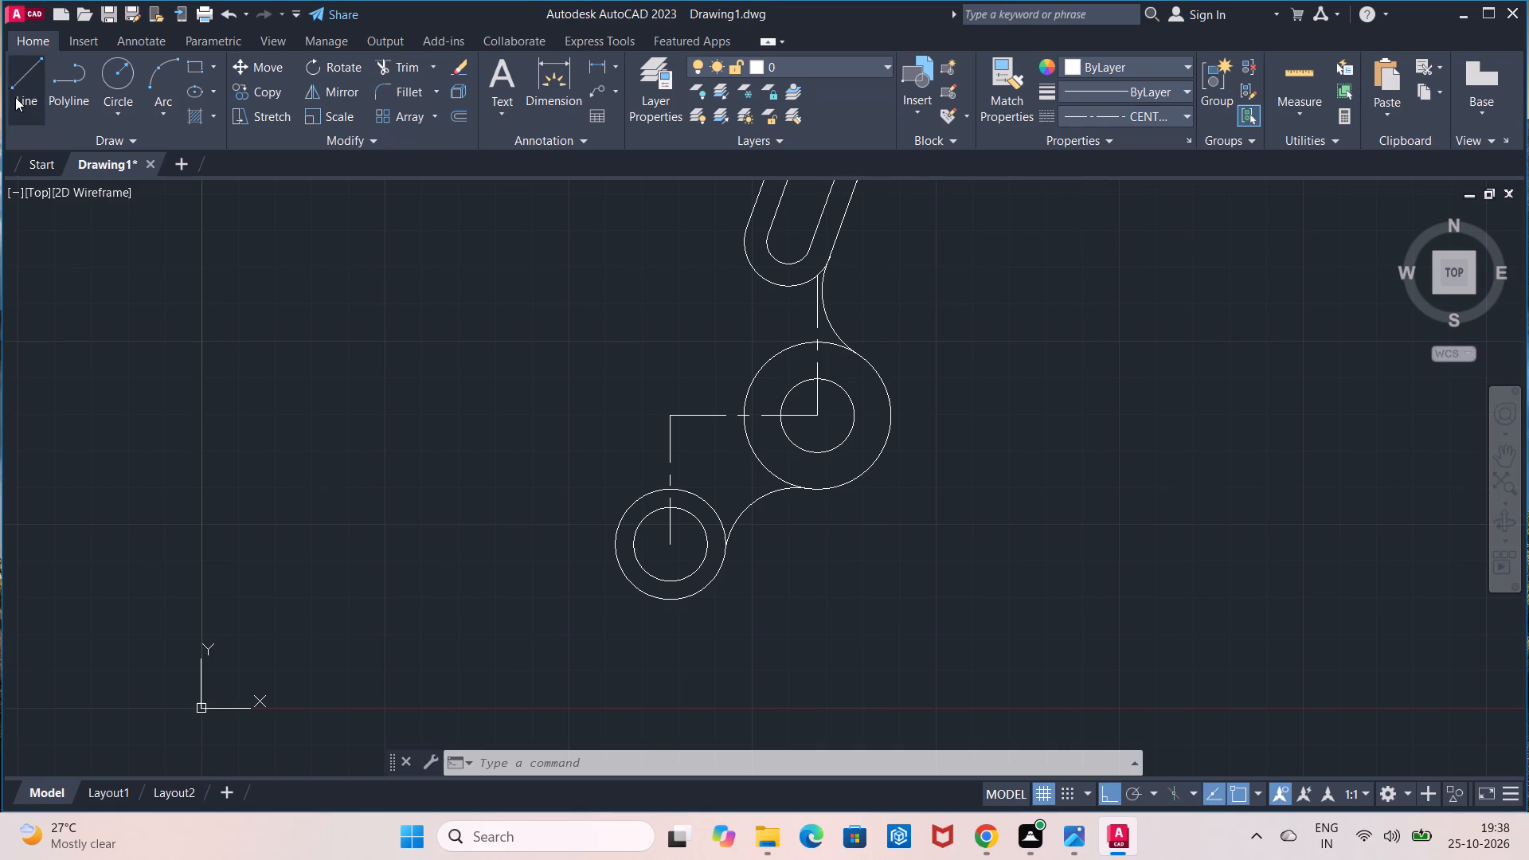
pyautogui.click(15, 97)
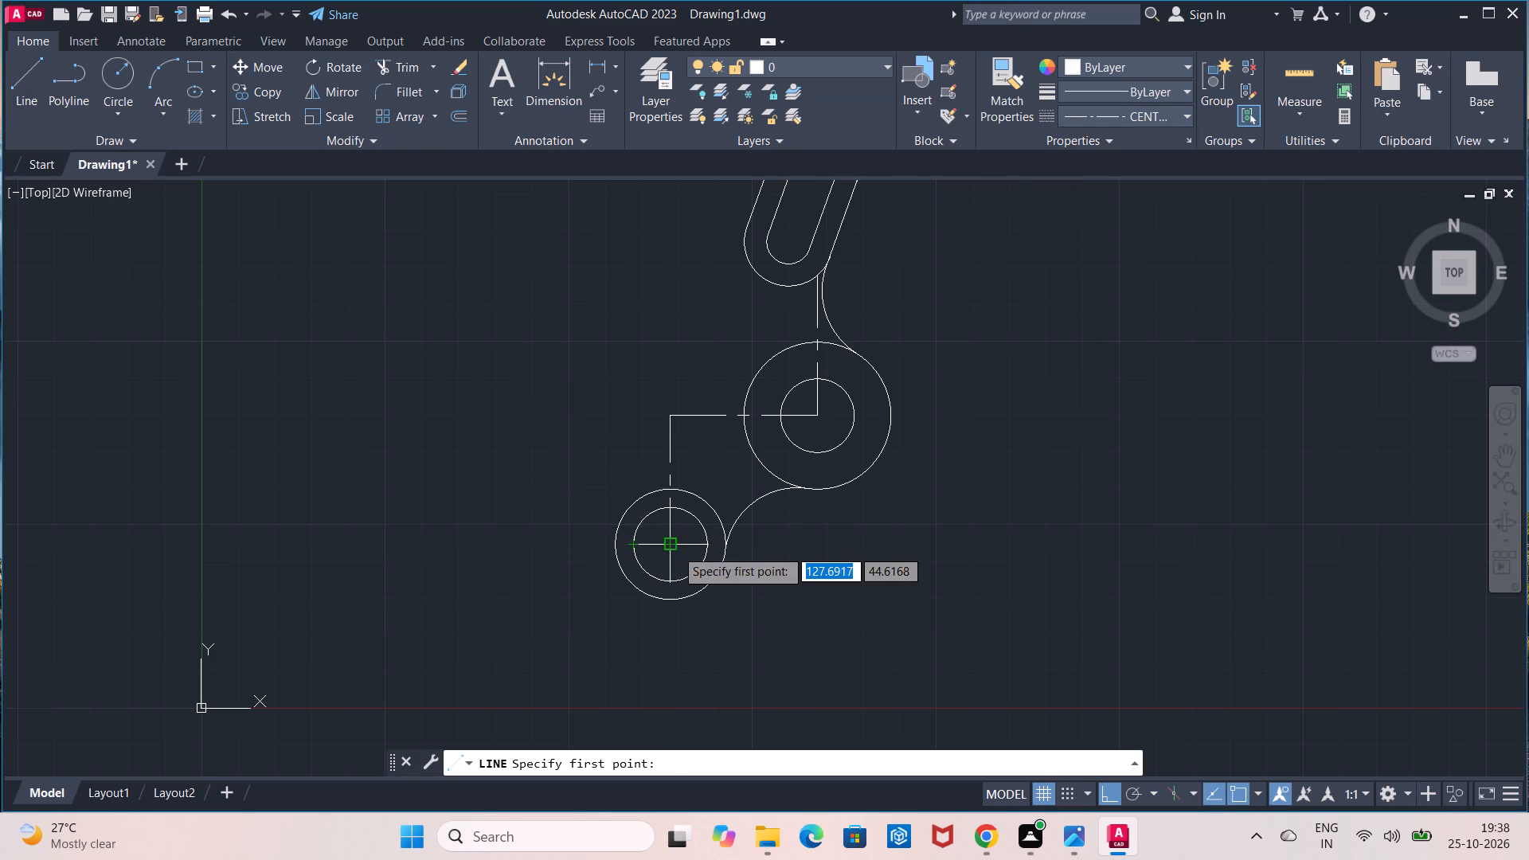
pyautogui.click(675, 549)
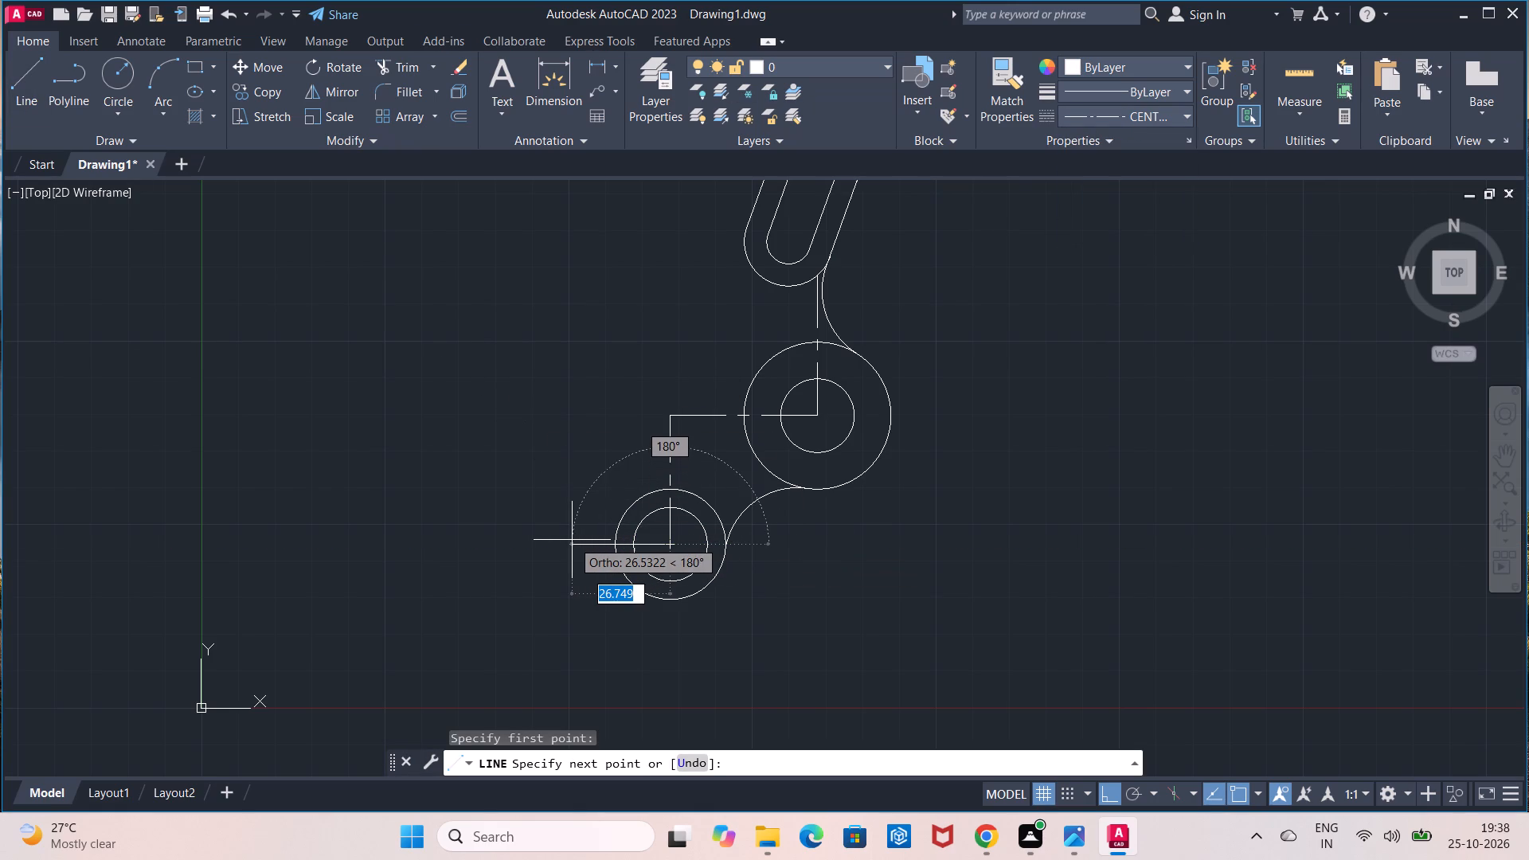
pyautogui.press('2')
pyautogui.press('0')
pyautogui.press('Return')
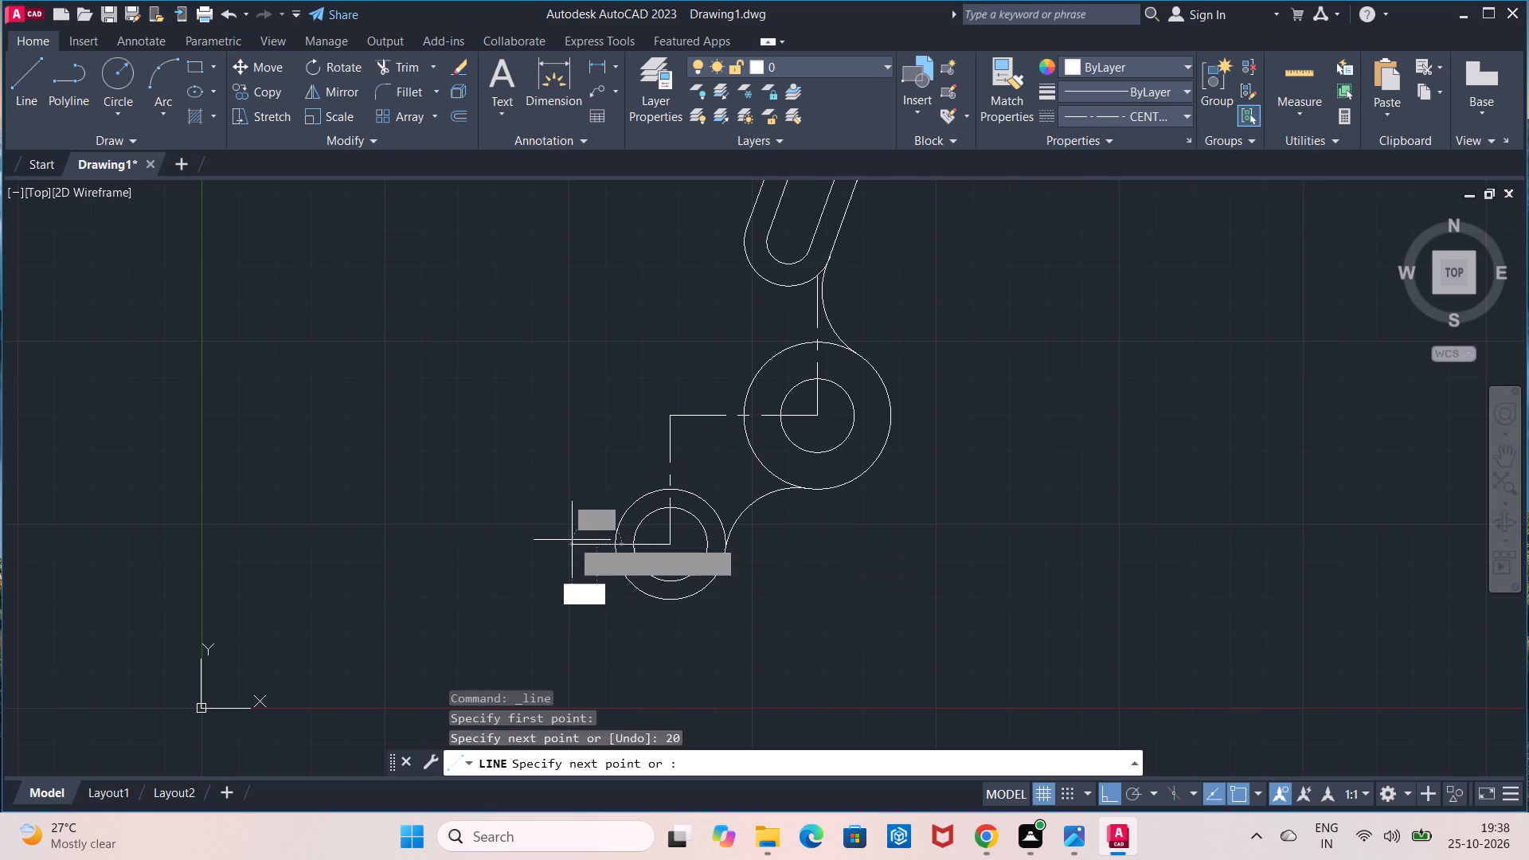
pyautogui.press('Escape')
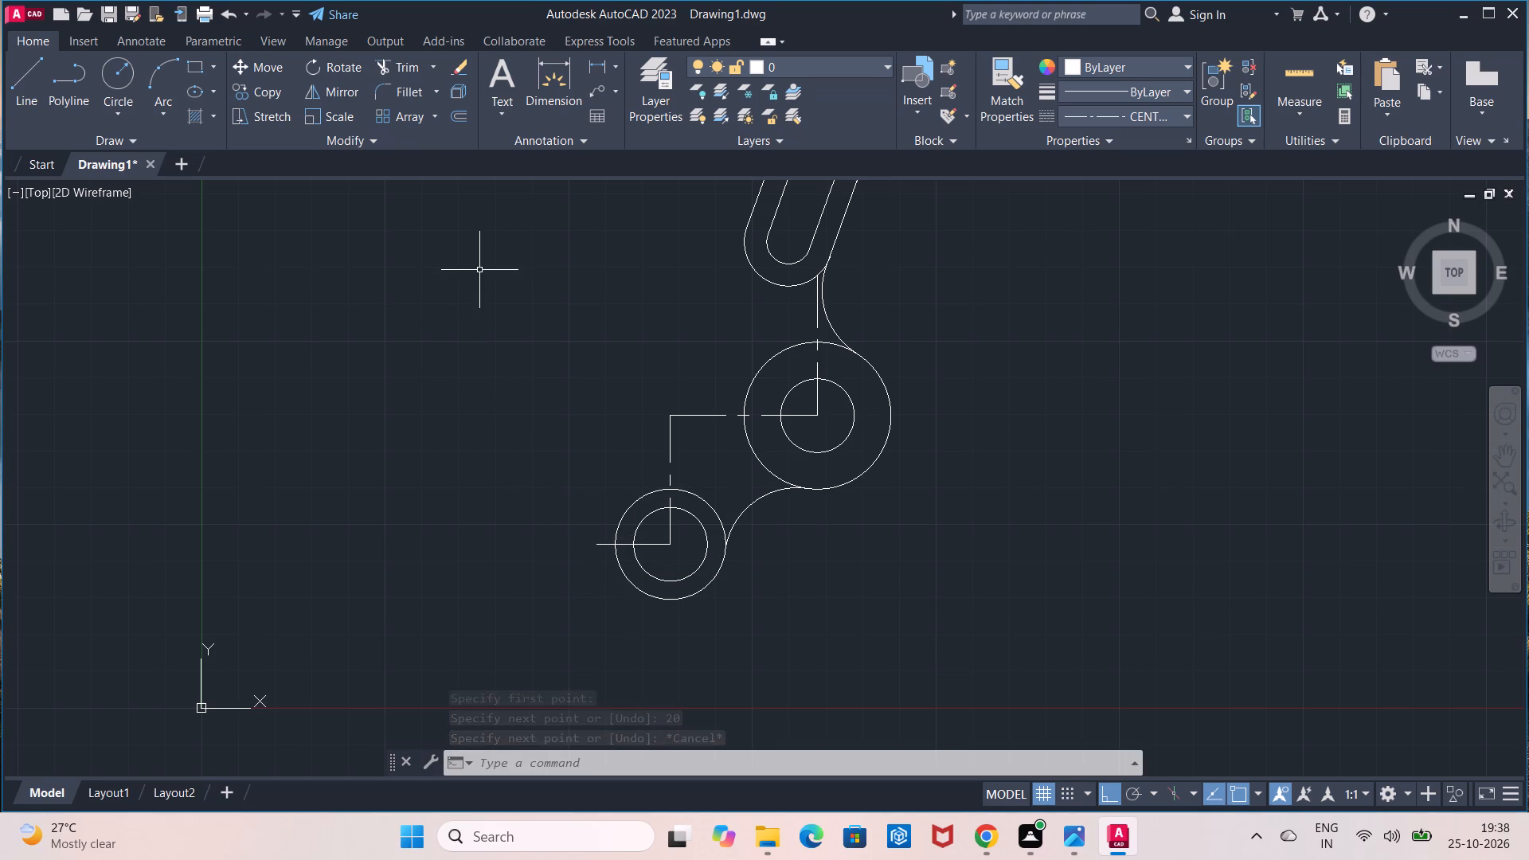
# Draw a vertical centre line 60 long upward from the left end of the 20 long line.
pyautogui.click(32, 84)
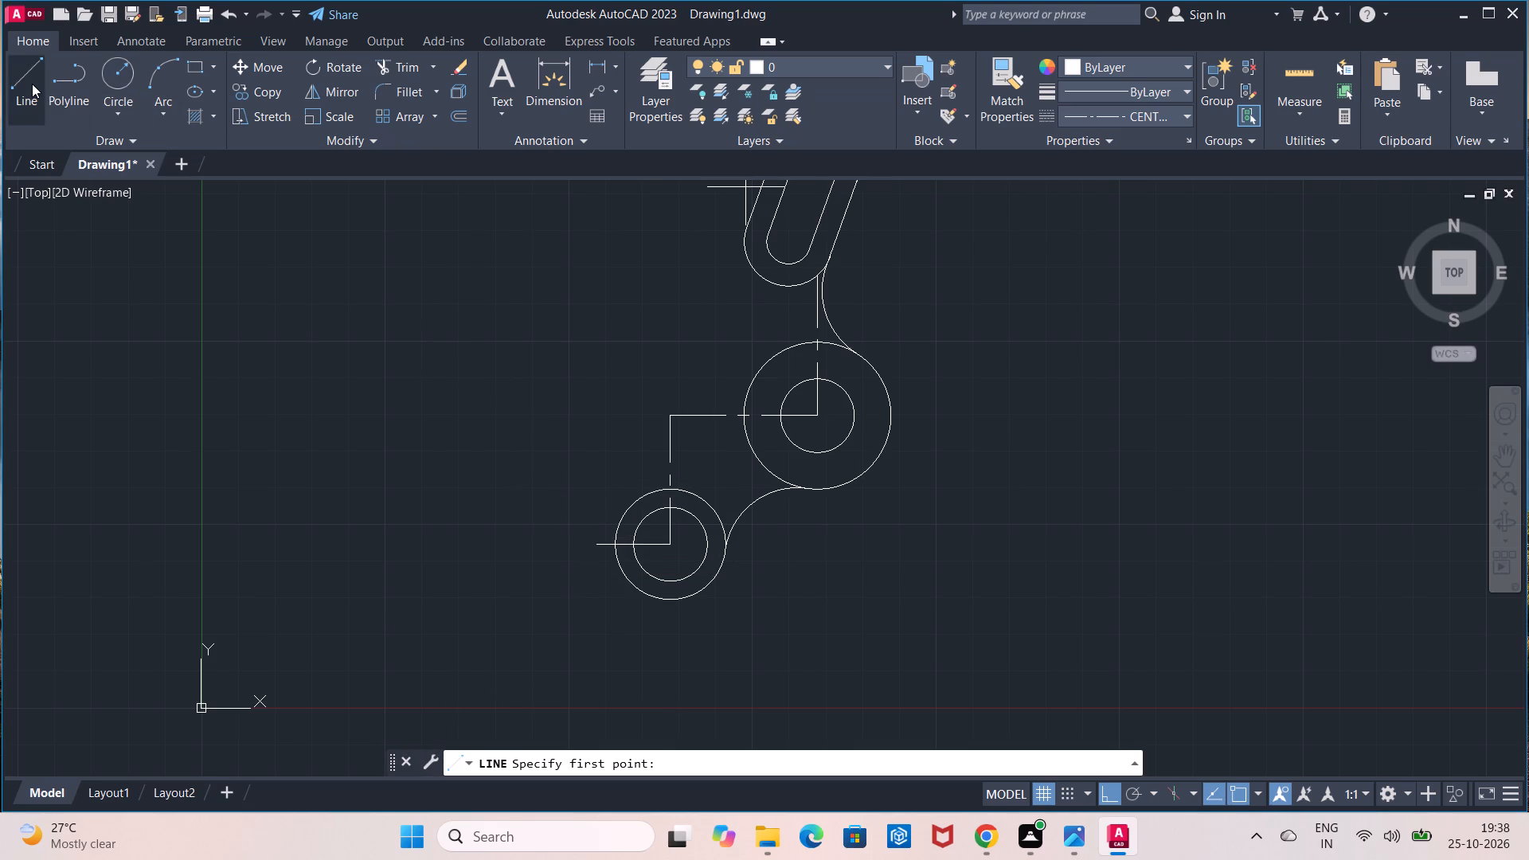
pyautogui.click(592, 541)
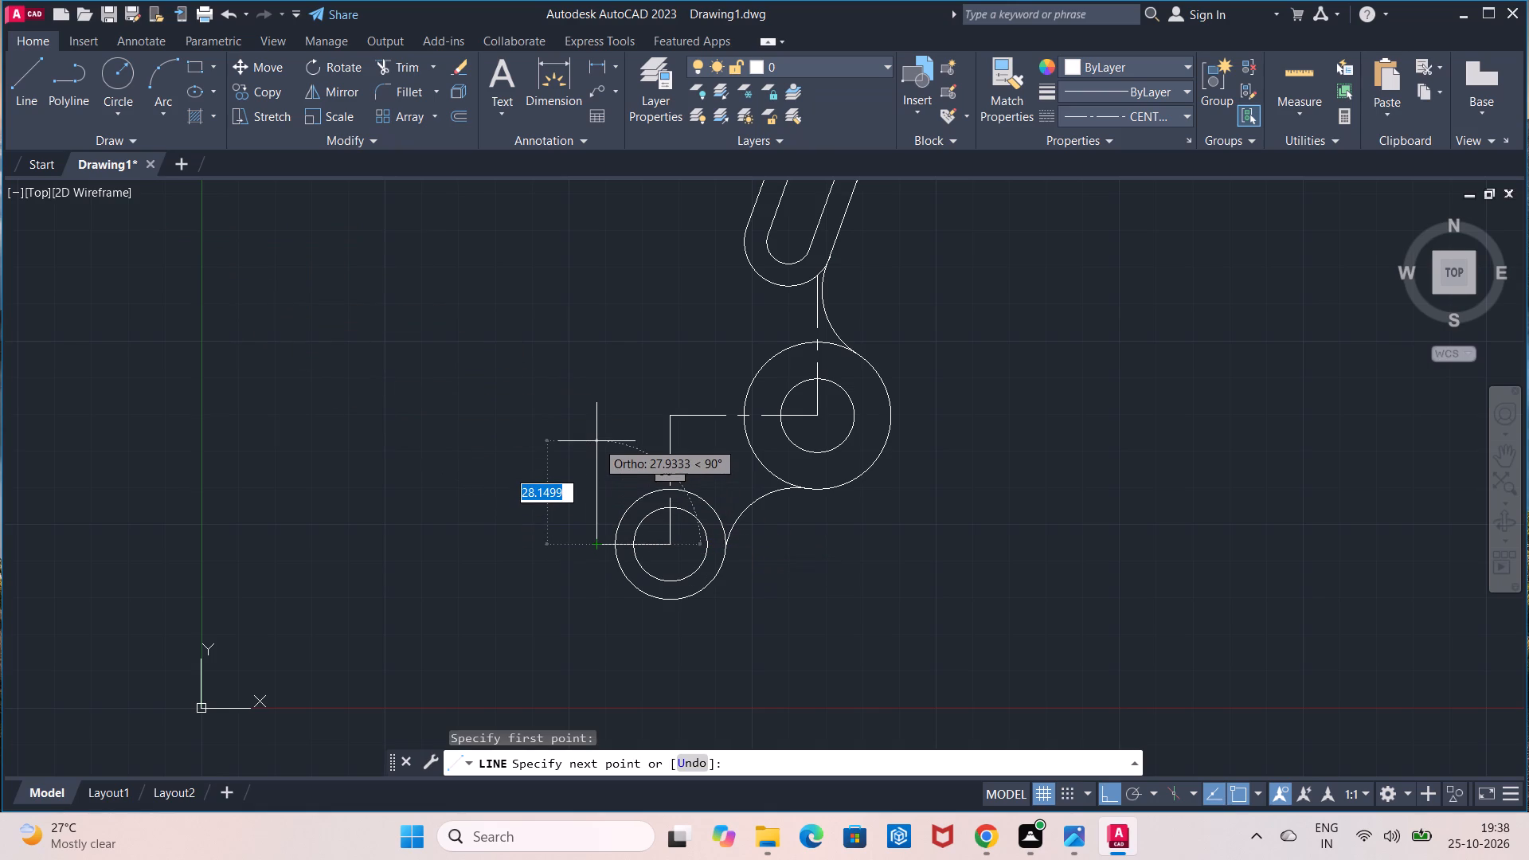
pyautogui.press('6')
pyautogui.press('0')
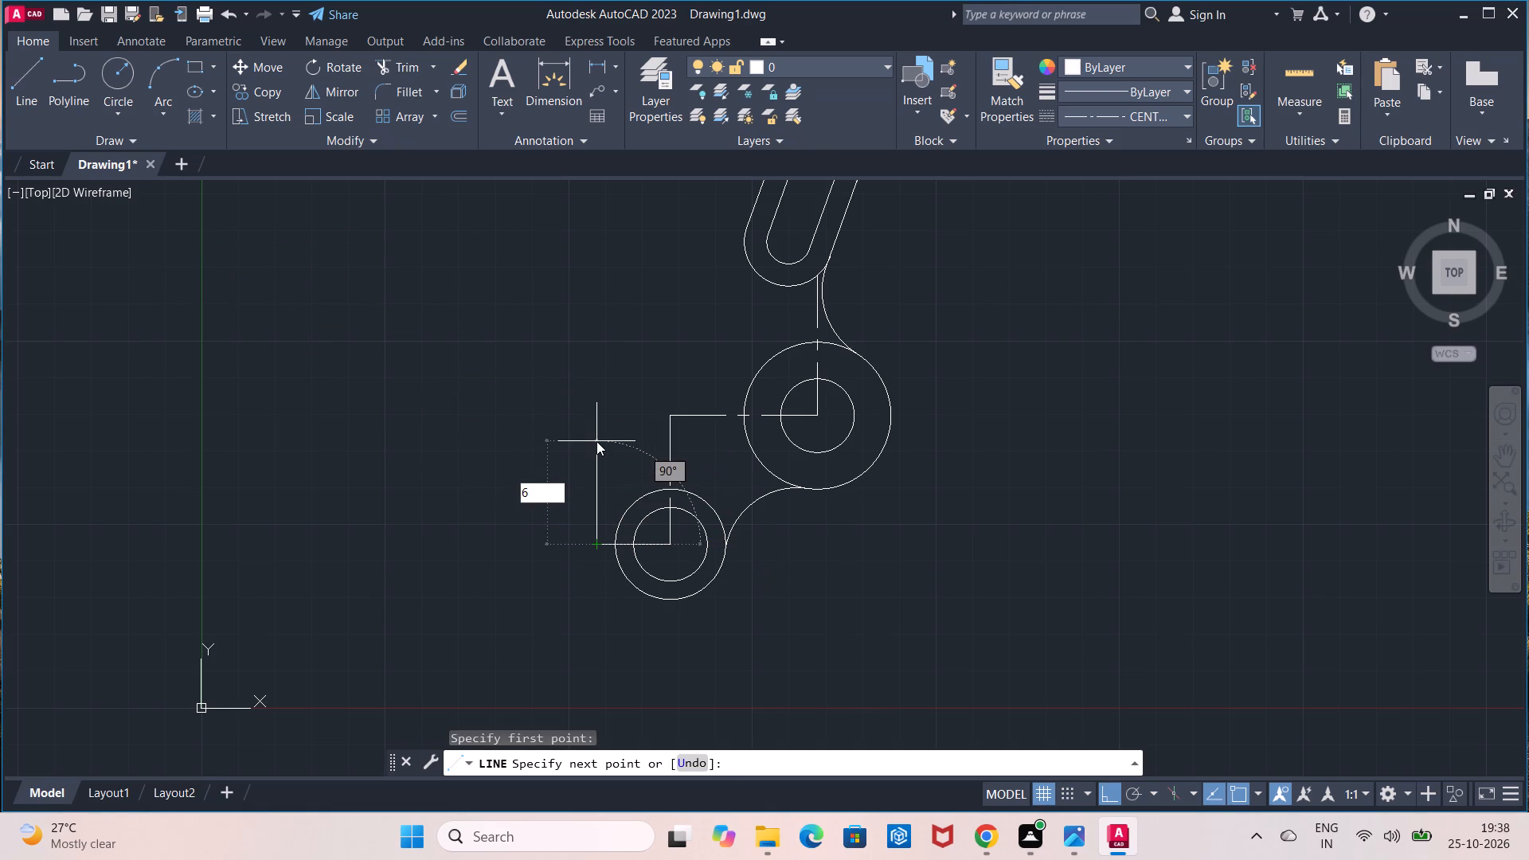
pyautogui.press('Return')
pyautogui.press('Escape')
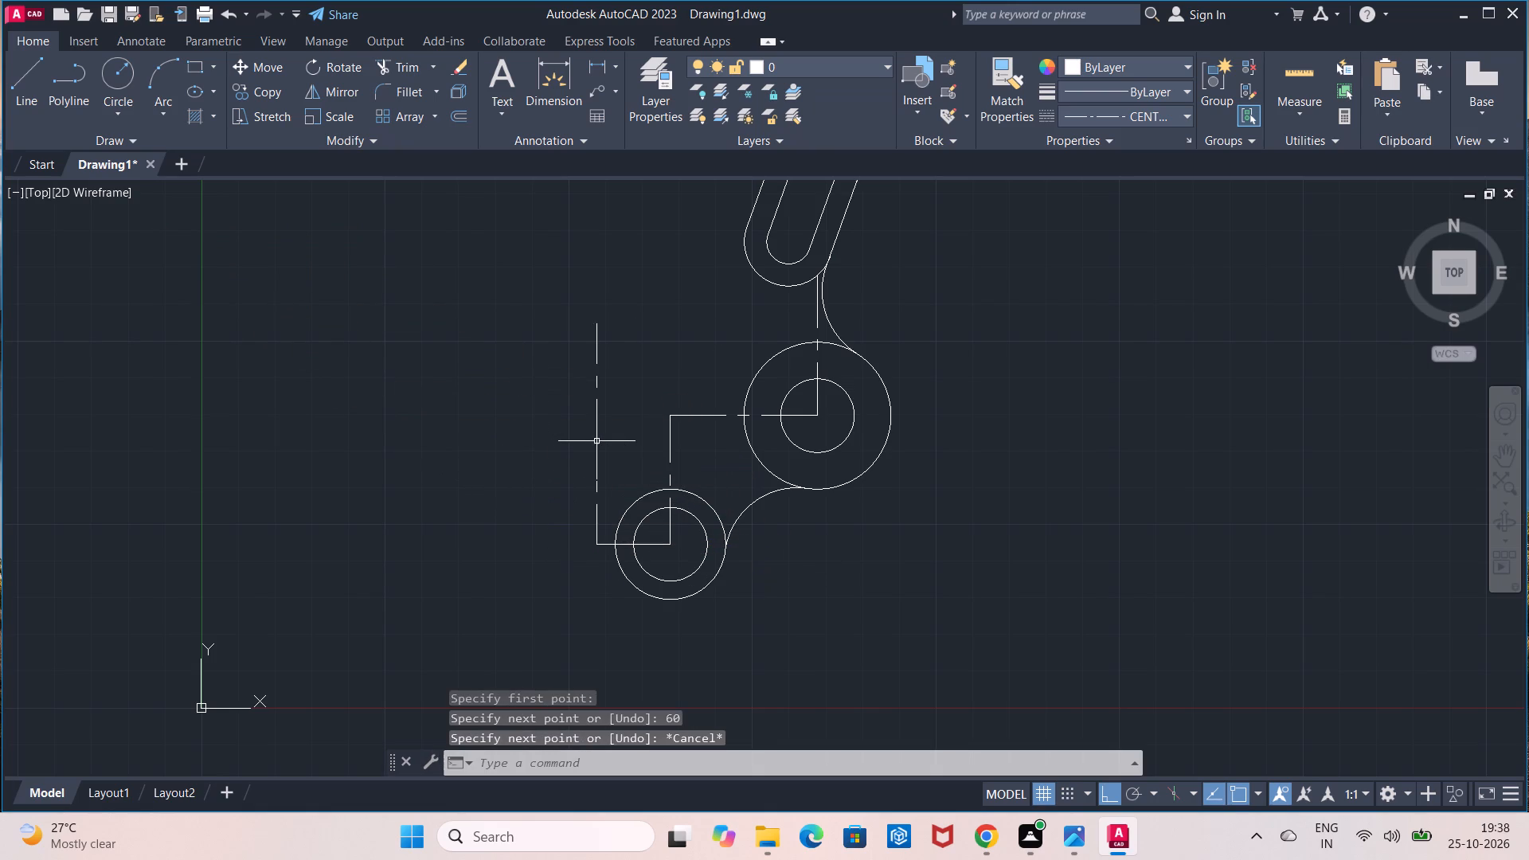
# Set the linetype to ByLayer and draw a radius 10 circle centred on the upper end of the vertical 60 long line.
pyautogui.scroll(-1, 472, 358)
pyautogui.moveTo(472, 358); pyautogui.dragTo(471, 432, button='middle')
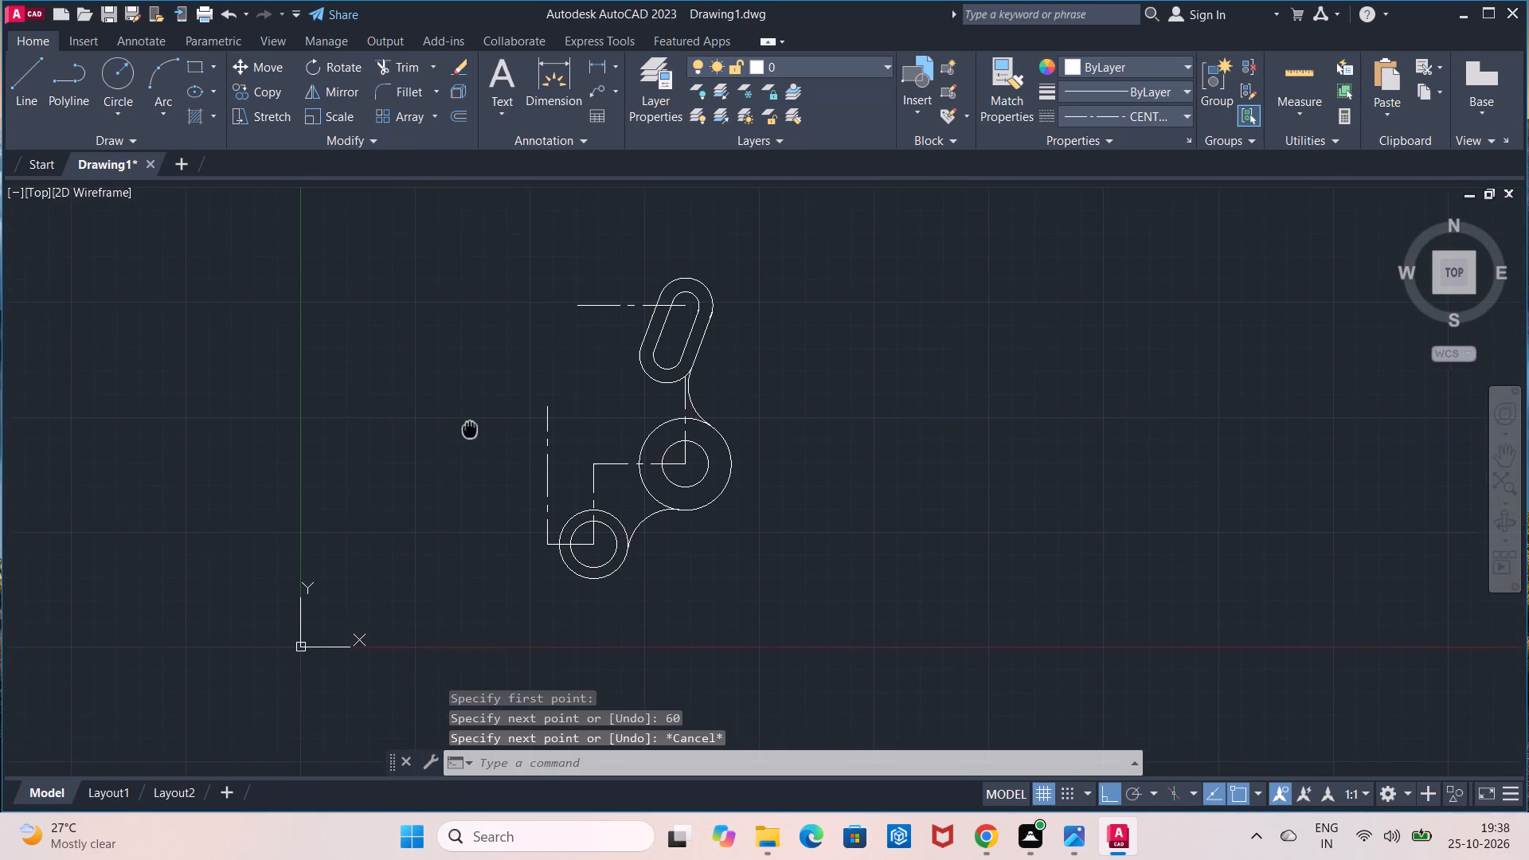
pyautogui.moveTo(471, 432); pyautogui.dragTo(473, 438, button='middle')
pyautogui.scroll(1, 473, 438)
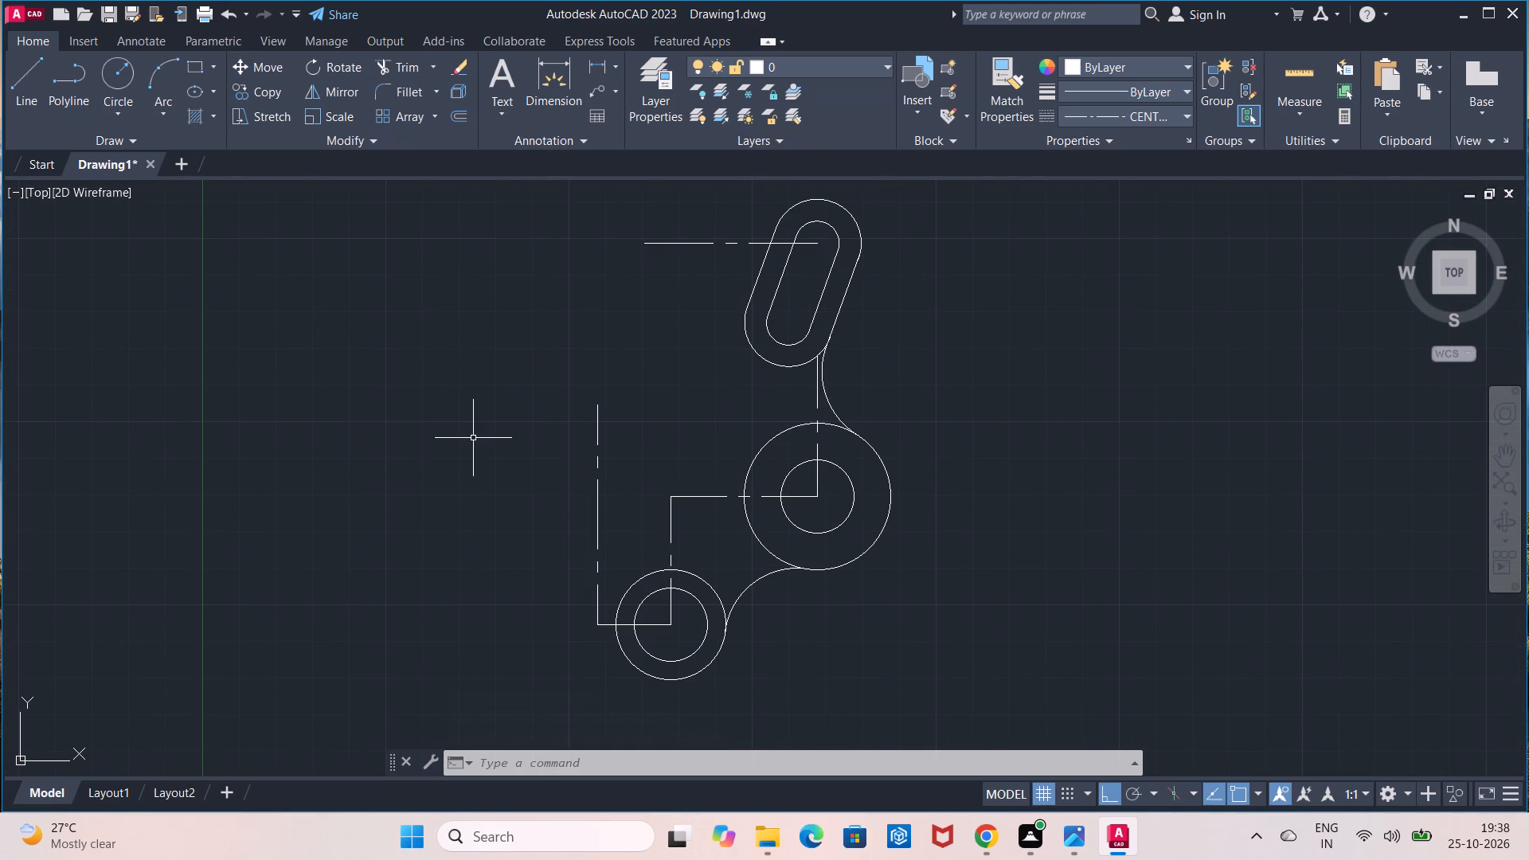
pyautogui.click(1124, 113)
pyautogui.click(1124, 143)
pyautogui.click(103, 75)
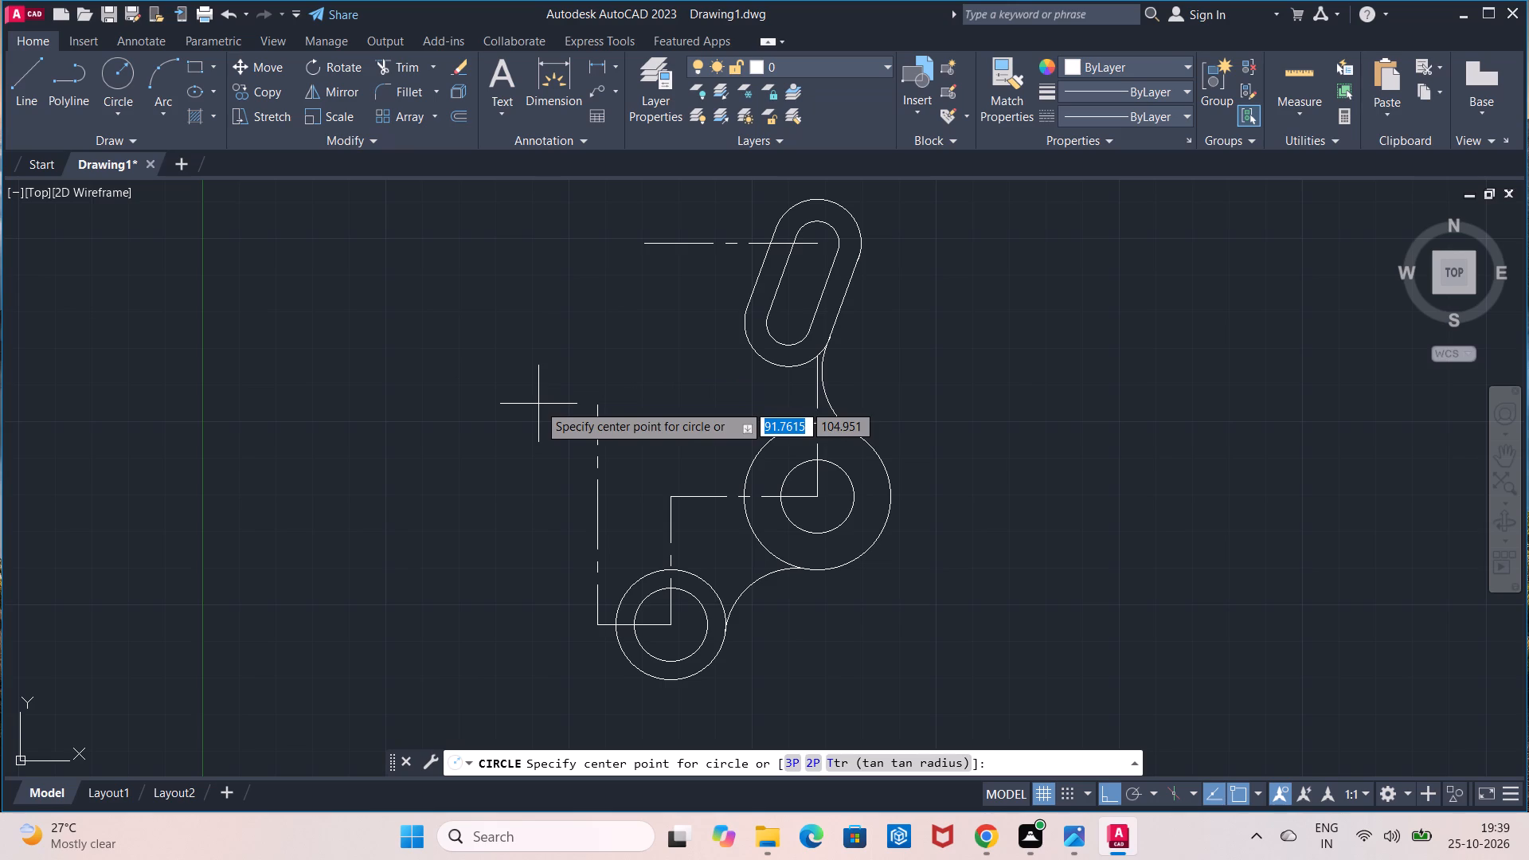
pyautogui.click(601, 410)
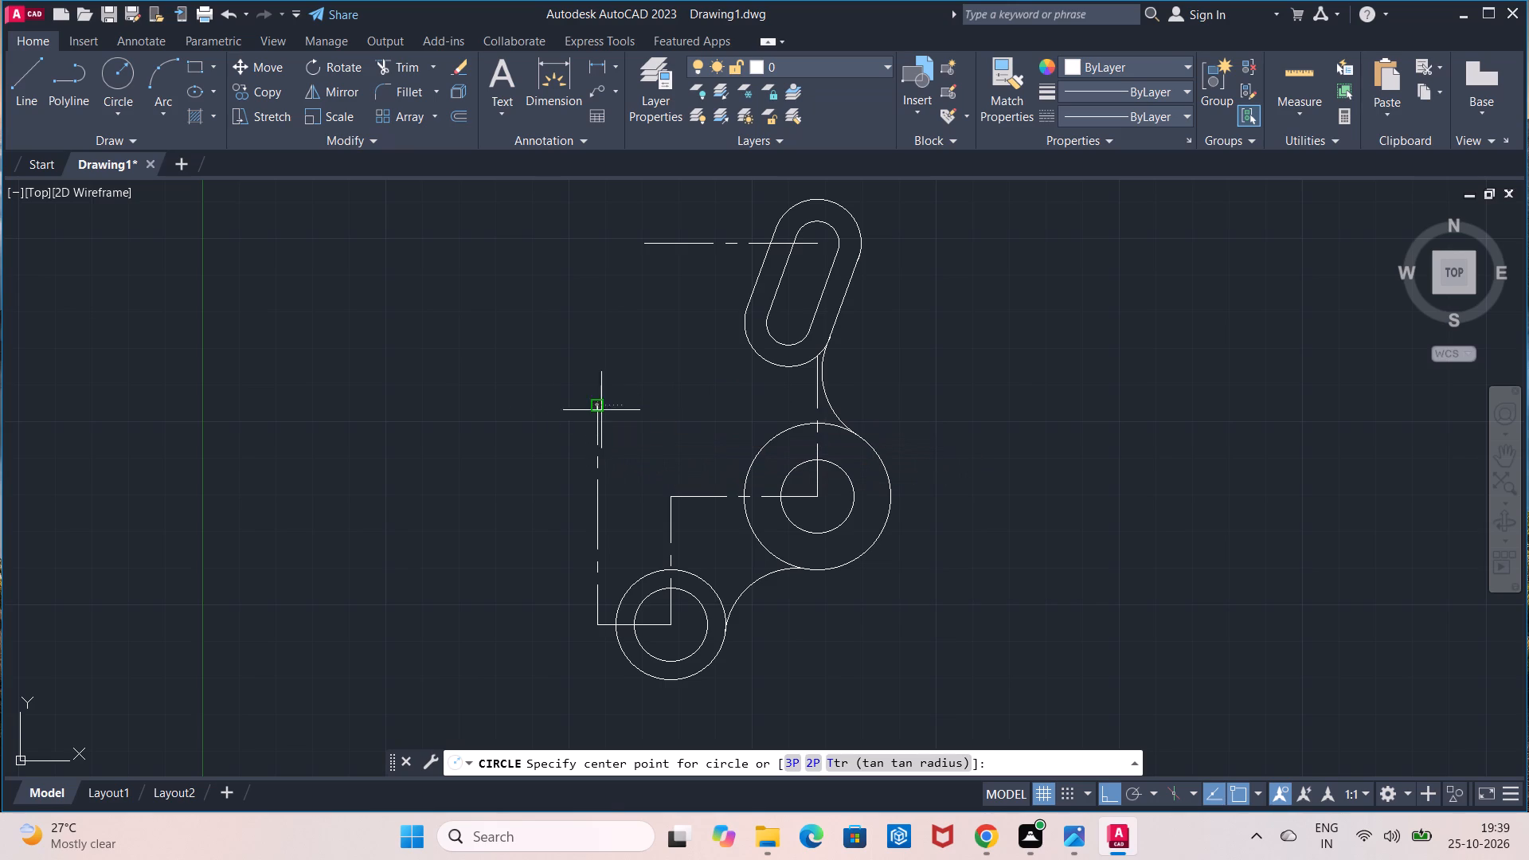
pyautogui.press('1')
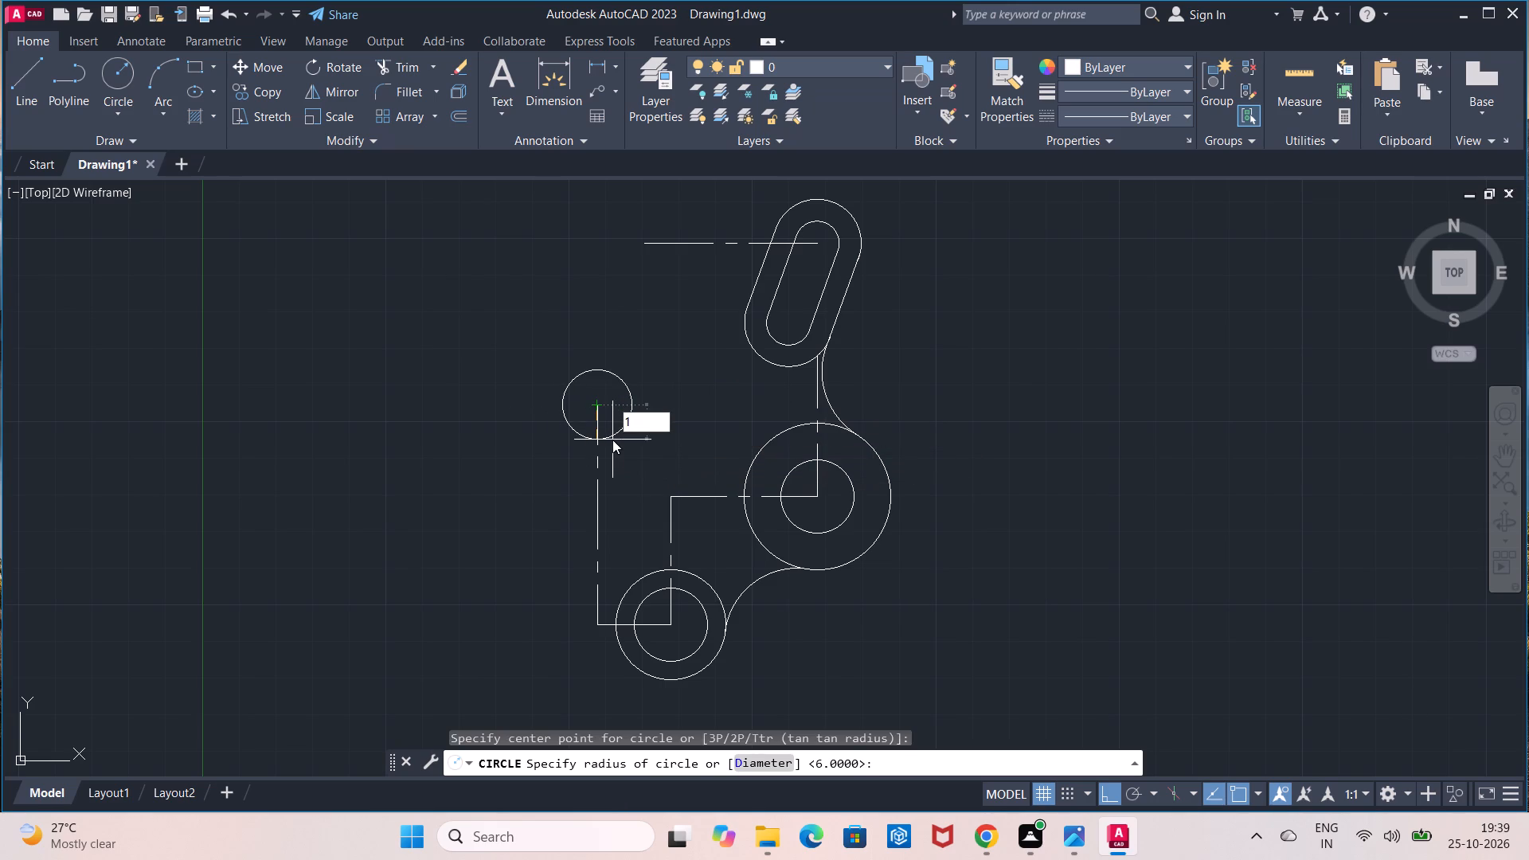
pyautogui.press('0')
pyautogui.press('Return')
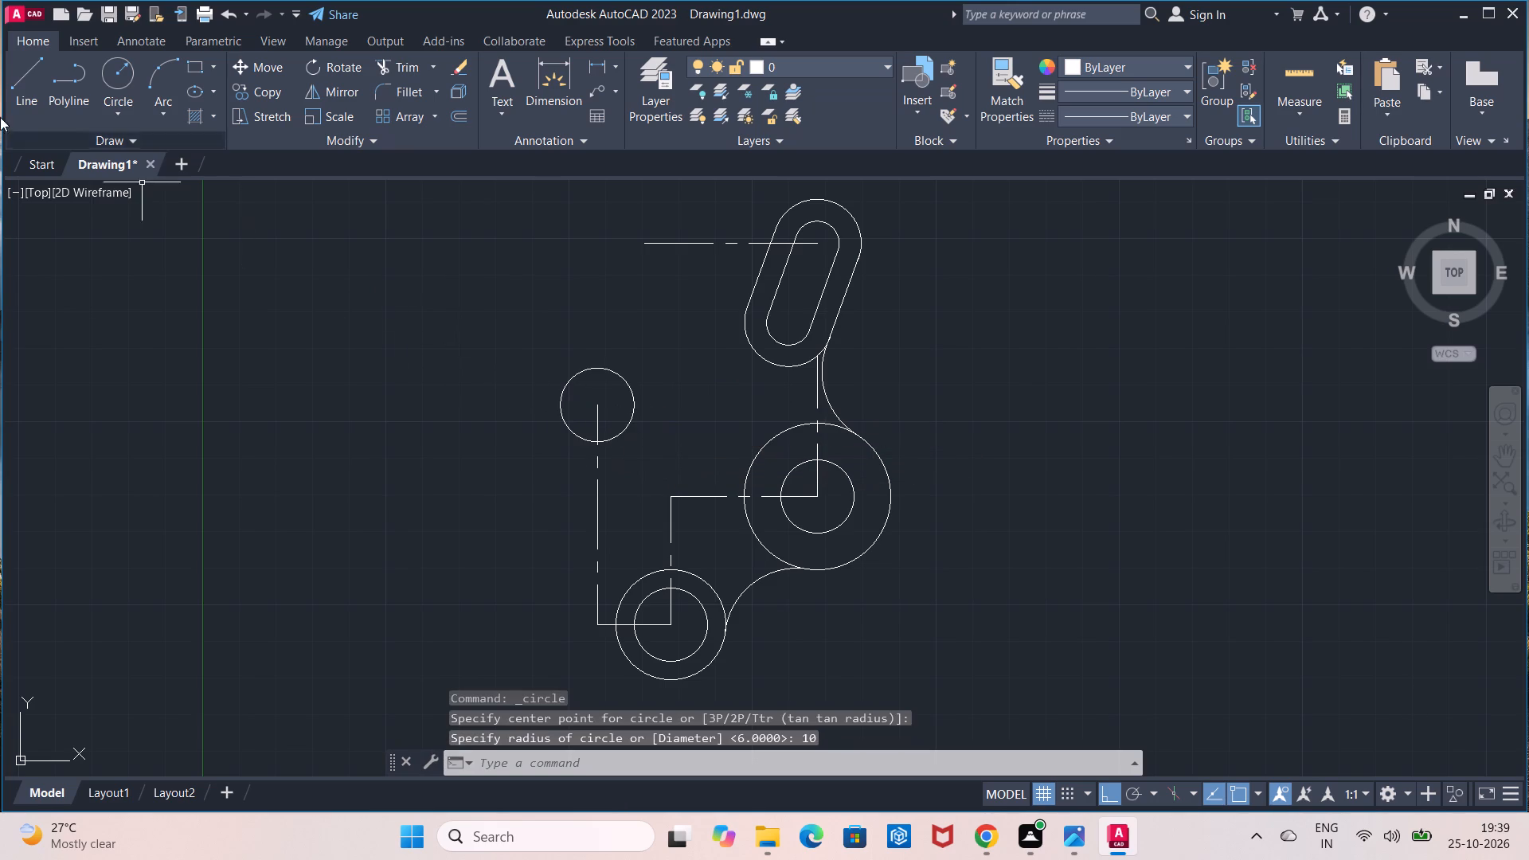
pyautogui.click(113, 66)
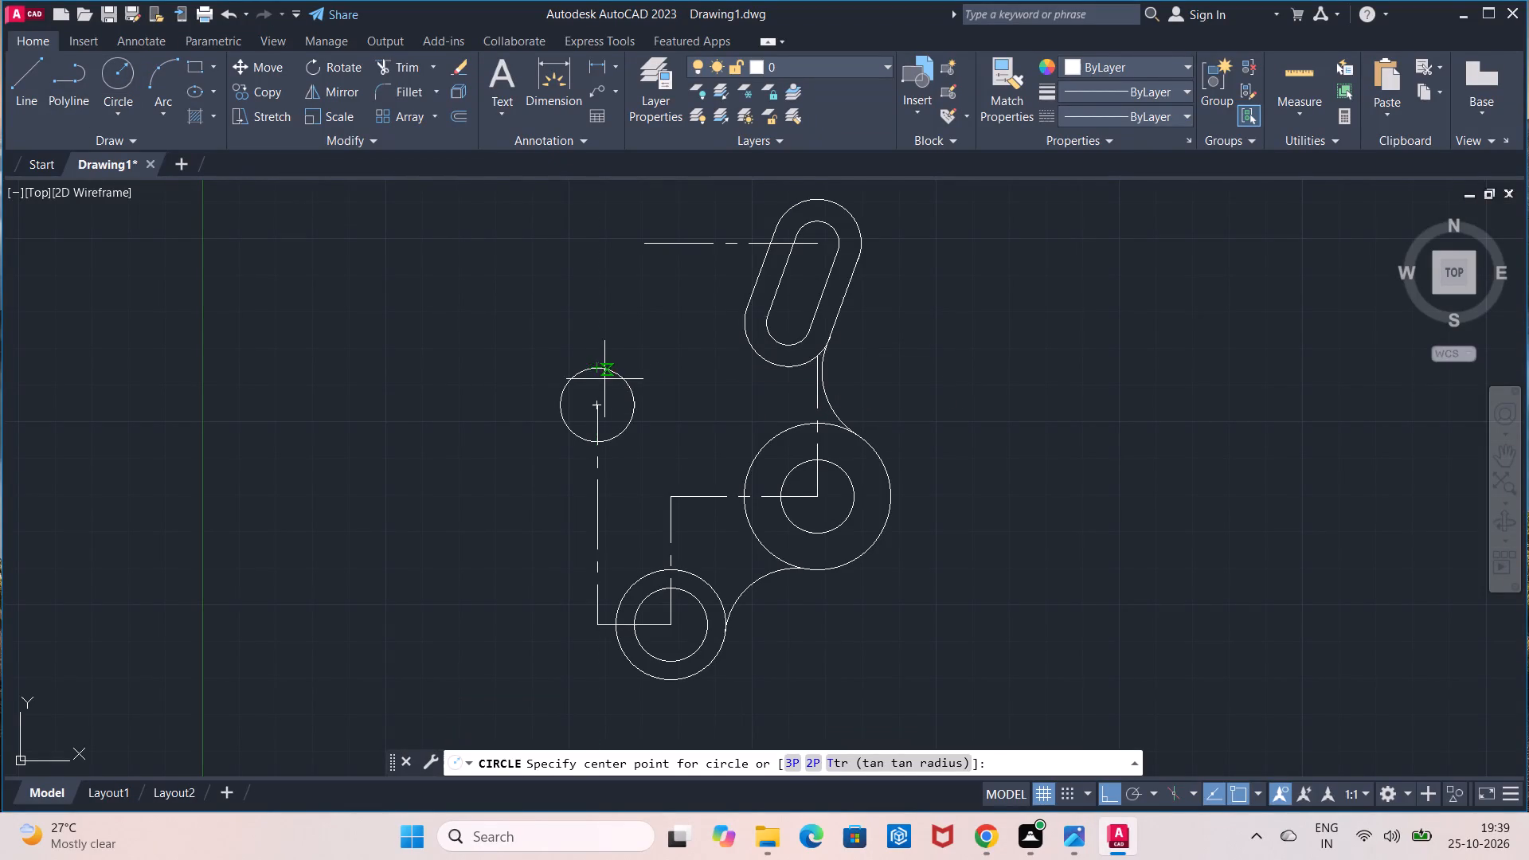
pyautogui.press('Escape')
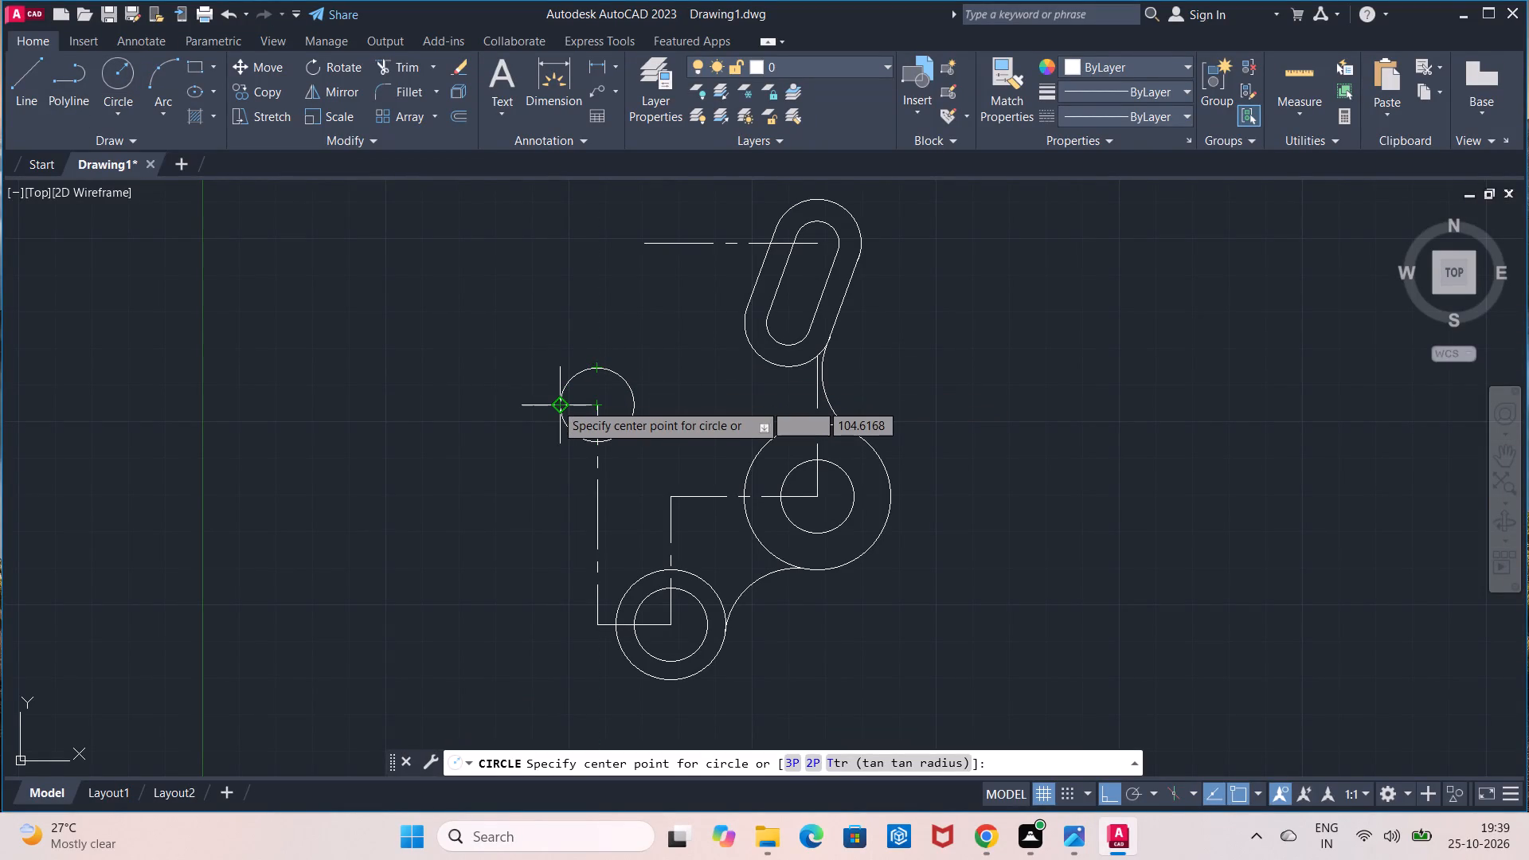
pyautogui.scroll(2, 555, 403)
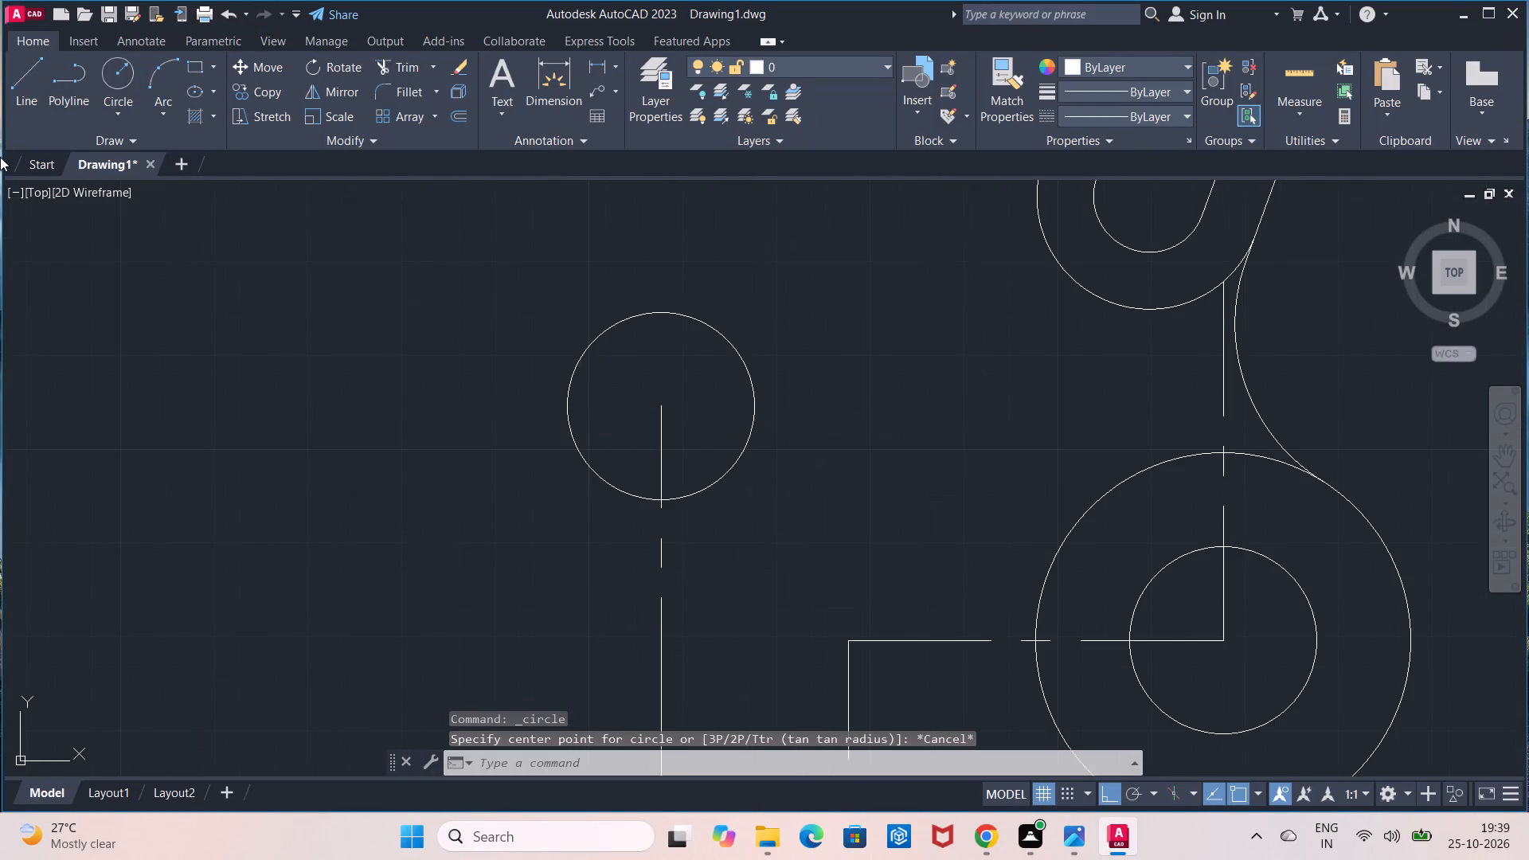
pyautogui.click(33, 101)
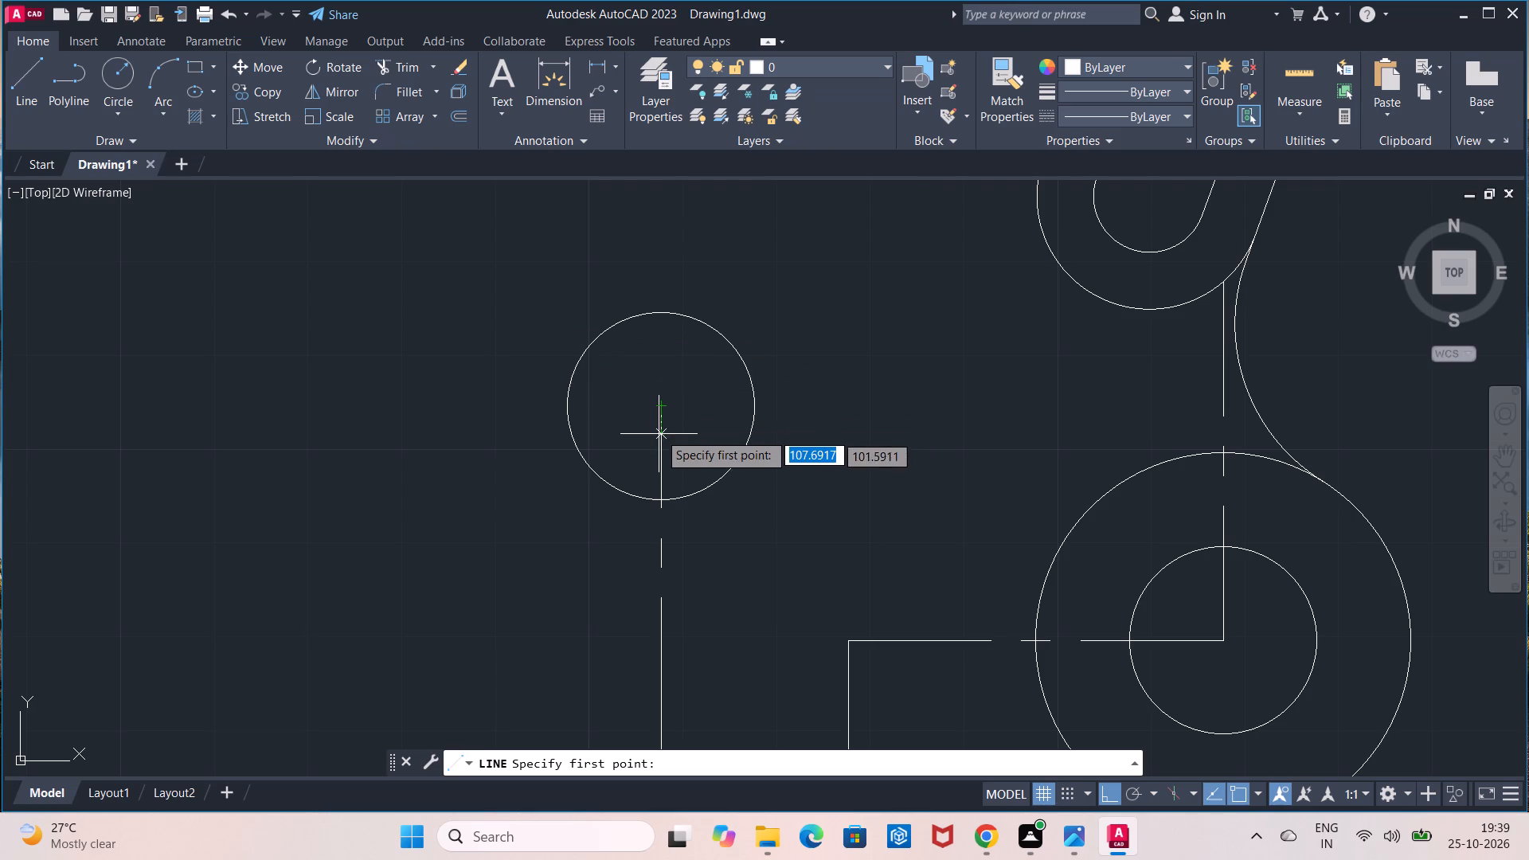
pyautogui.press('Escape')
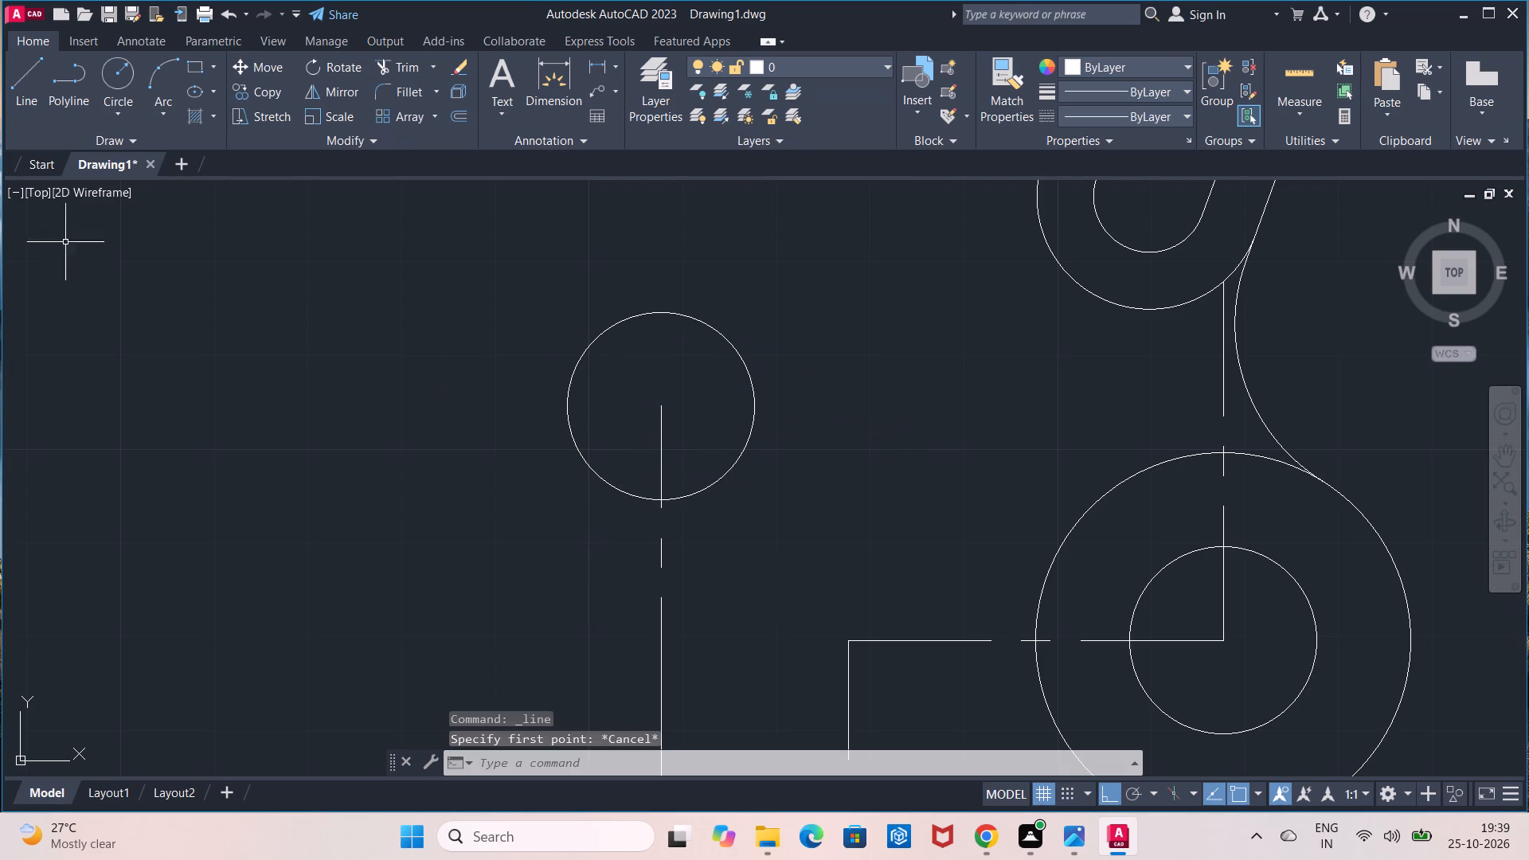
# Draw a circle of radius 15 concentric with the new radius 10 circle.
pyautogui.scroll(-2, 179, 254)
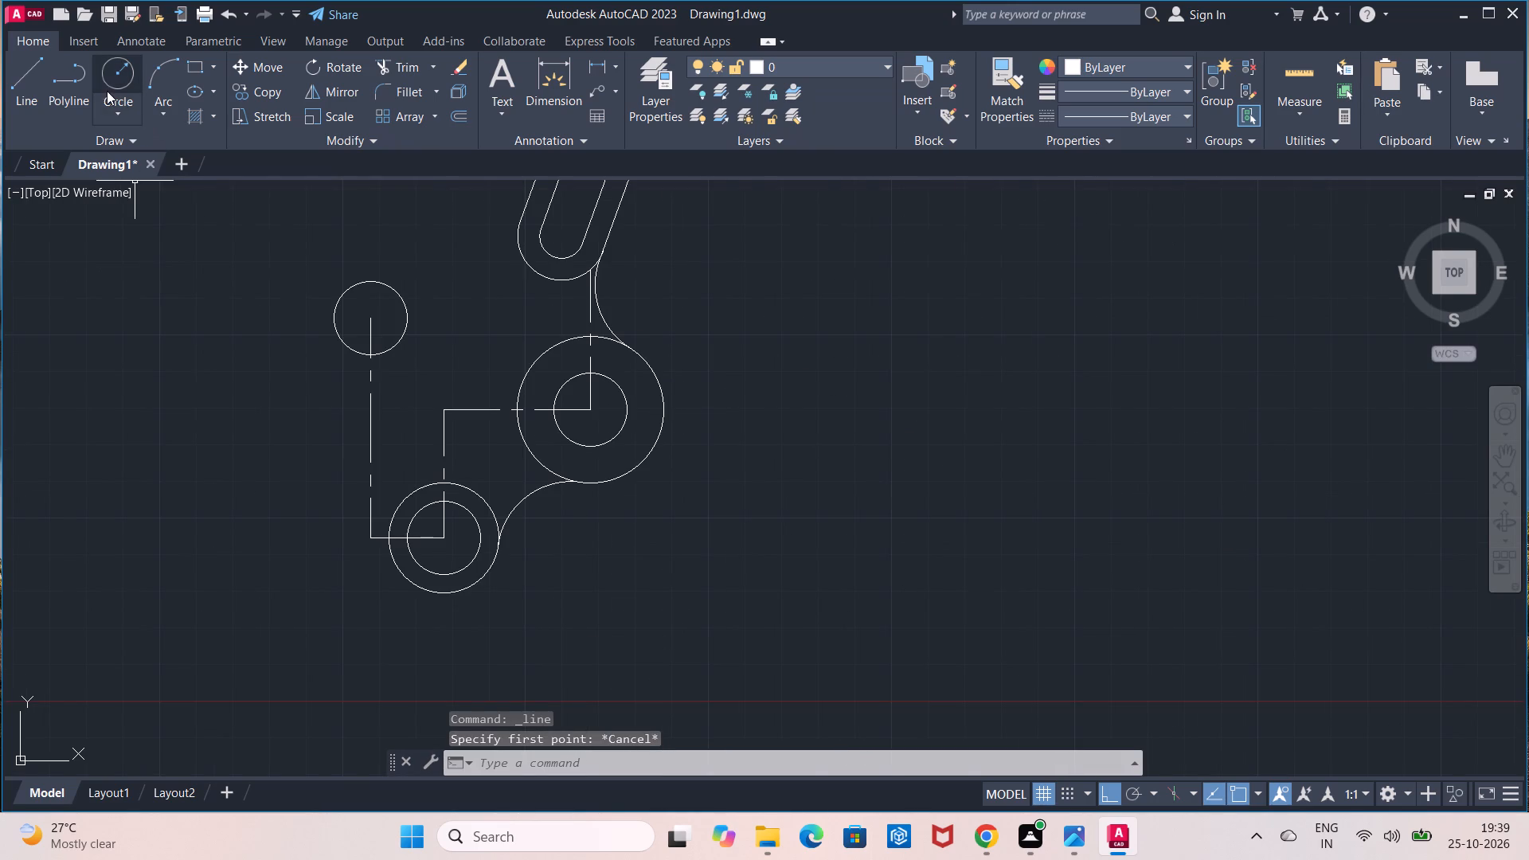
pyautogui.click(108, 84)
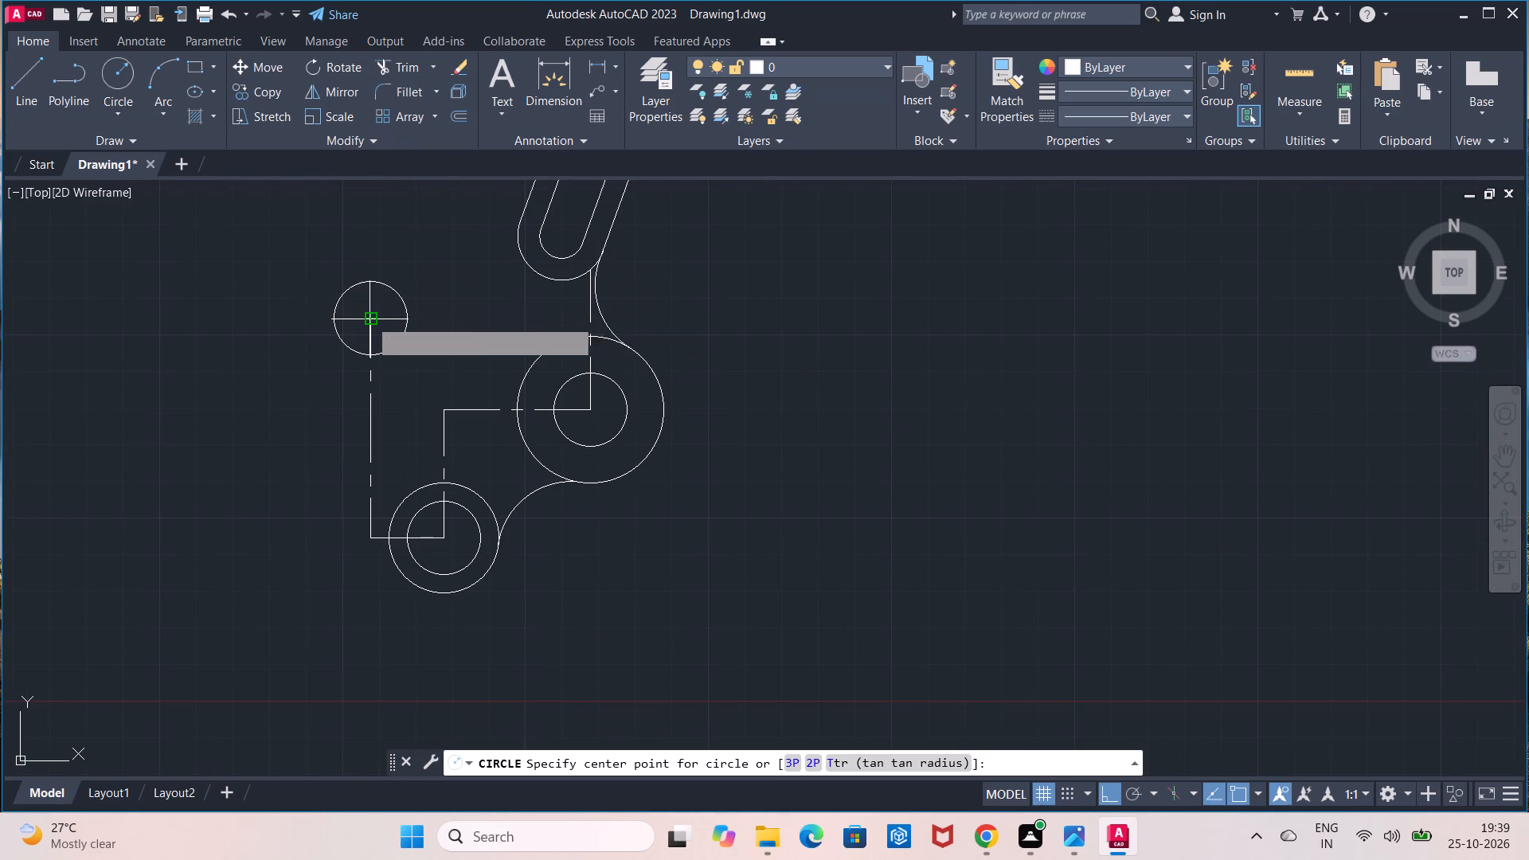
pyautogui.click(370, 319)
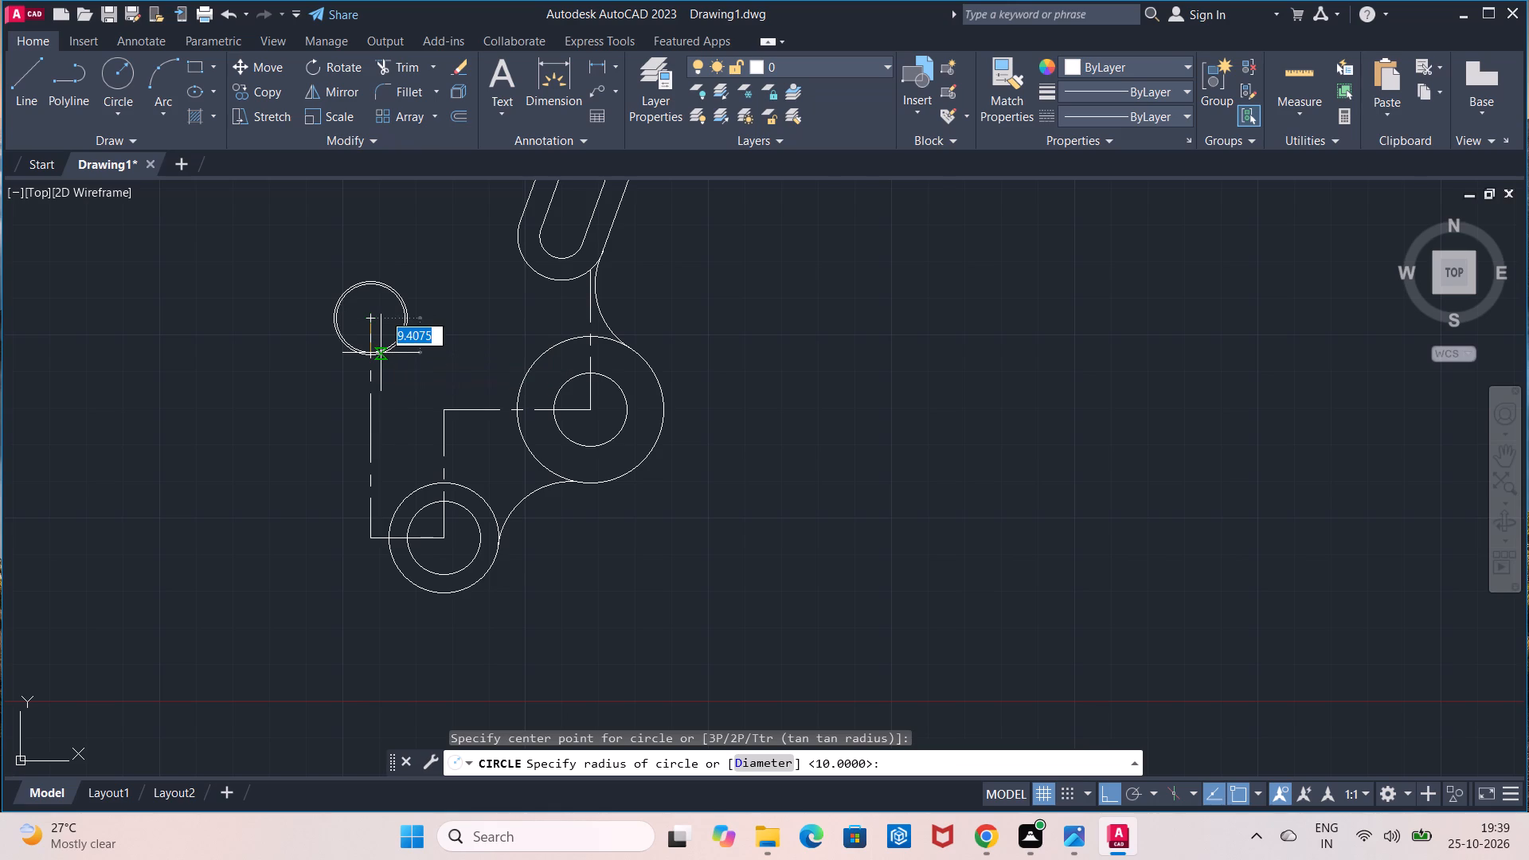
pyautogui.press('1')
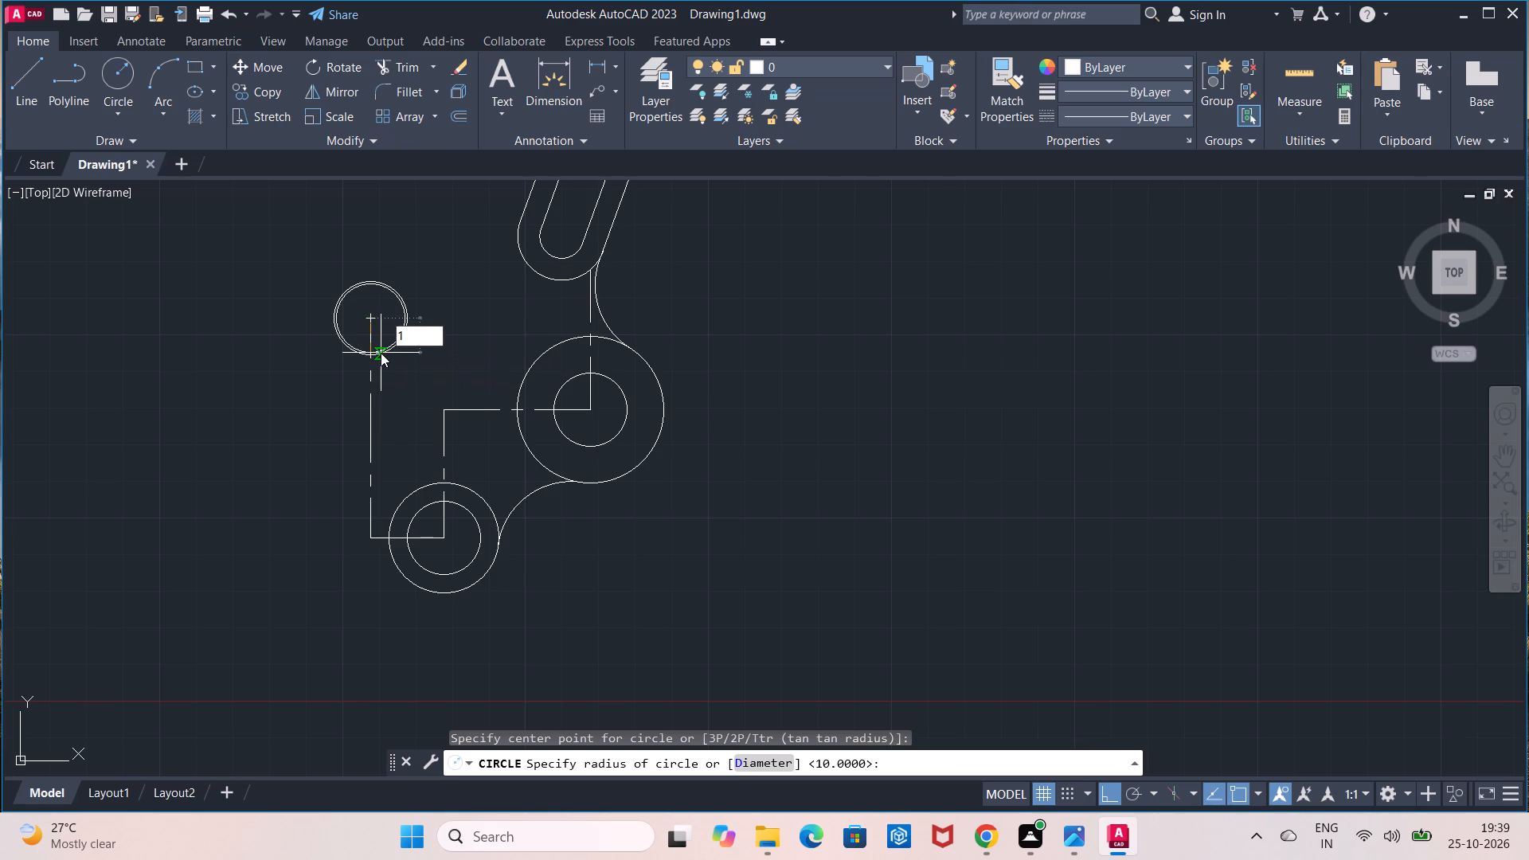
pyautogui.press('5')
pyautogui.press('Return')
pyautogui.press('Escape')
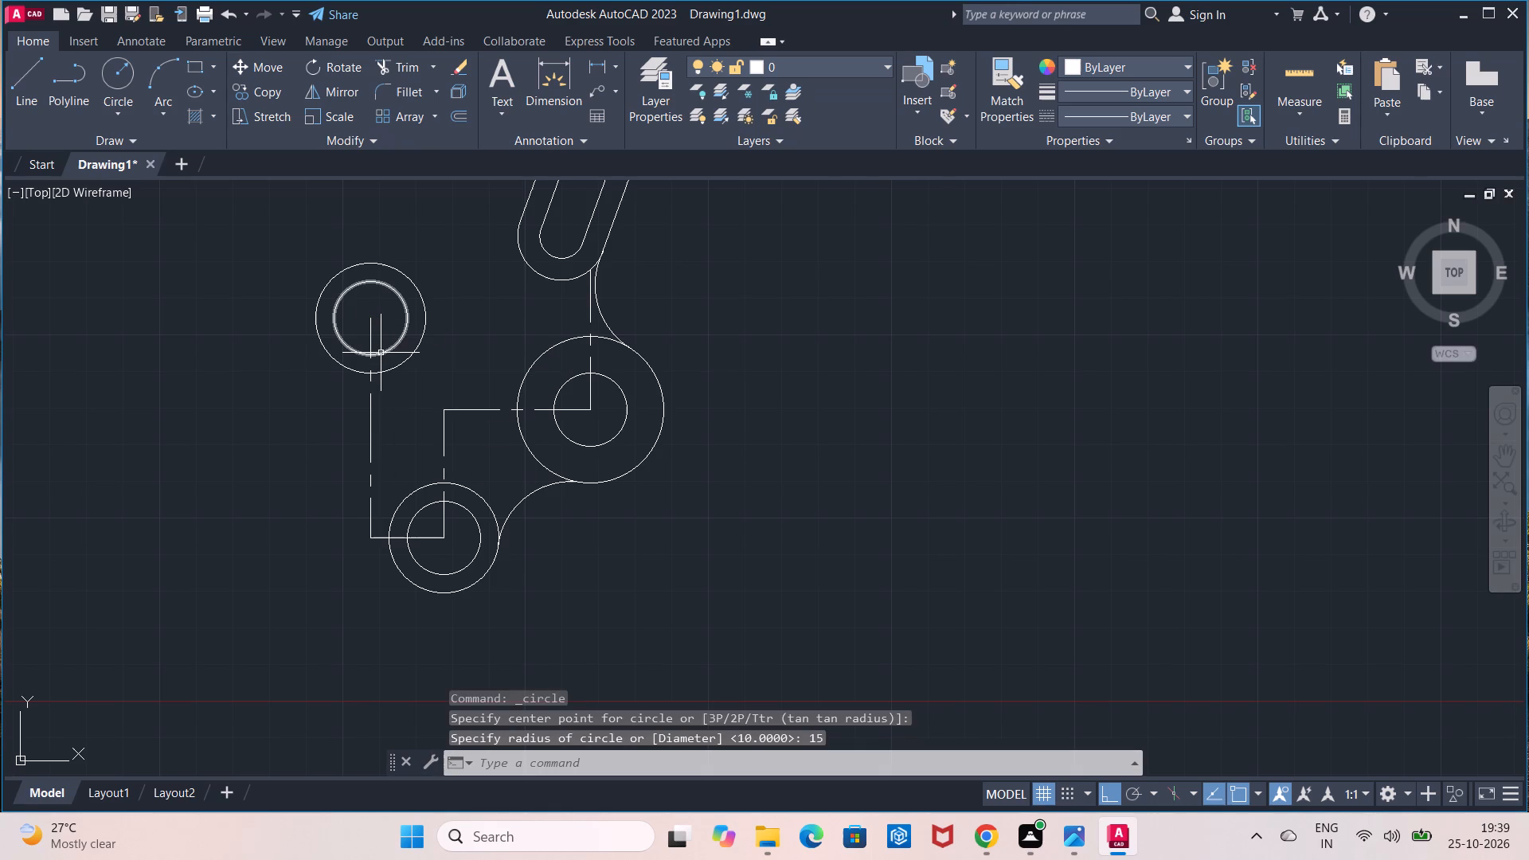
# Draw a horizontal line about 31 long in the centre linetype, rightward from the centre of the new concentric circles.
pyautogui.scroll(-1, 381, 353)
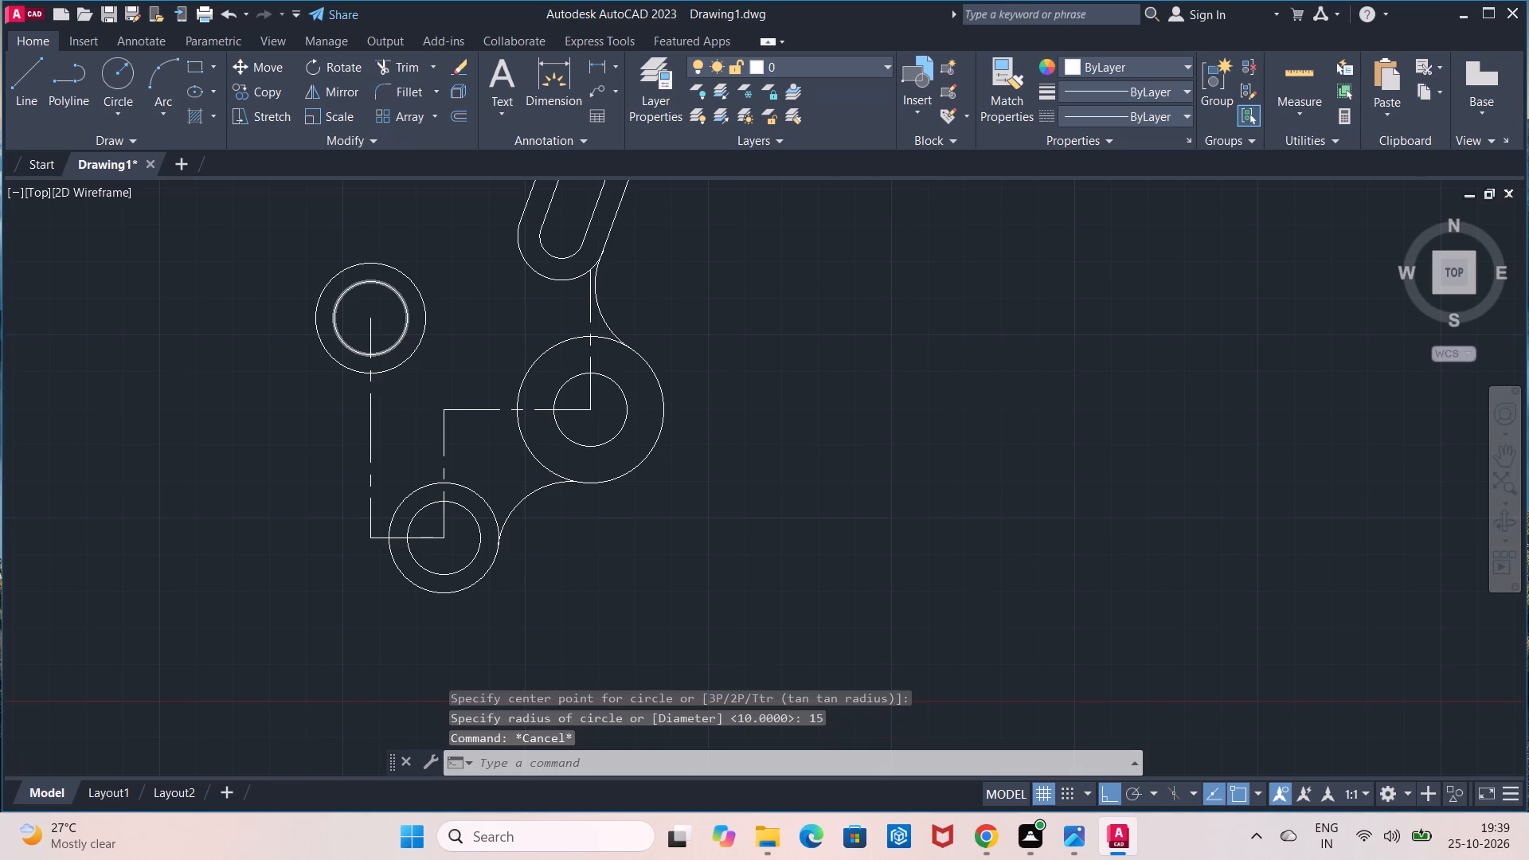
pyautogui.scroll(1, 381, 353)
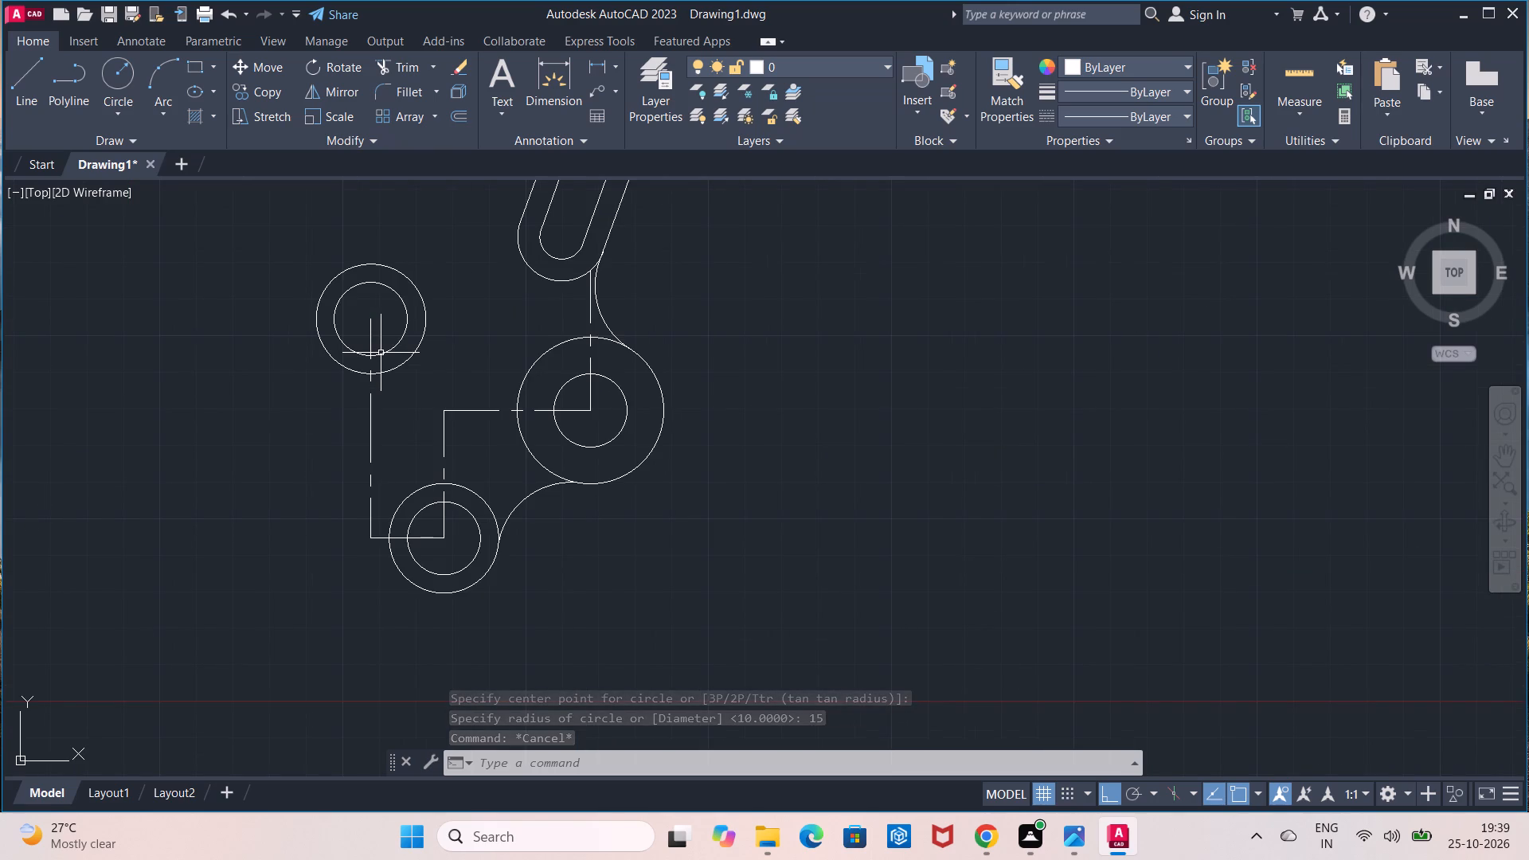
pyautogui.click(1073, 106)
pyautogui.click(1148, 176)
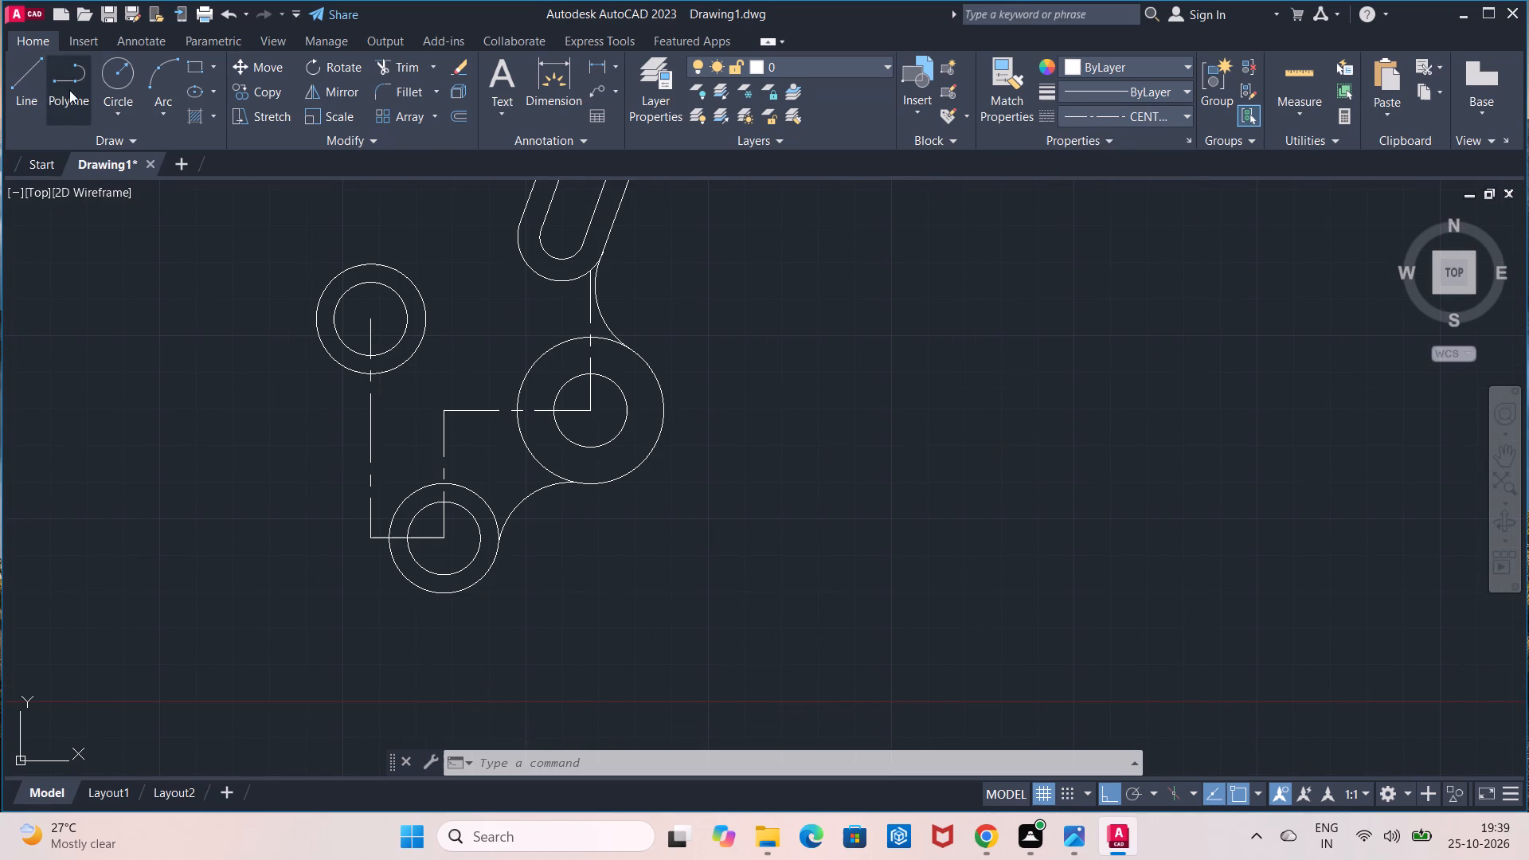
pyautogui.click(44, 100)
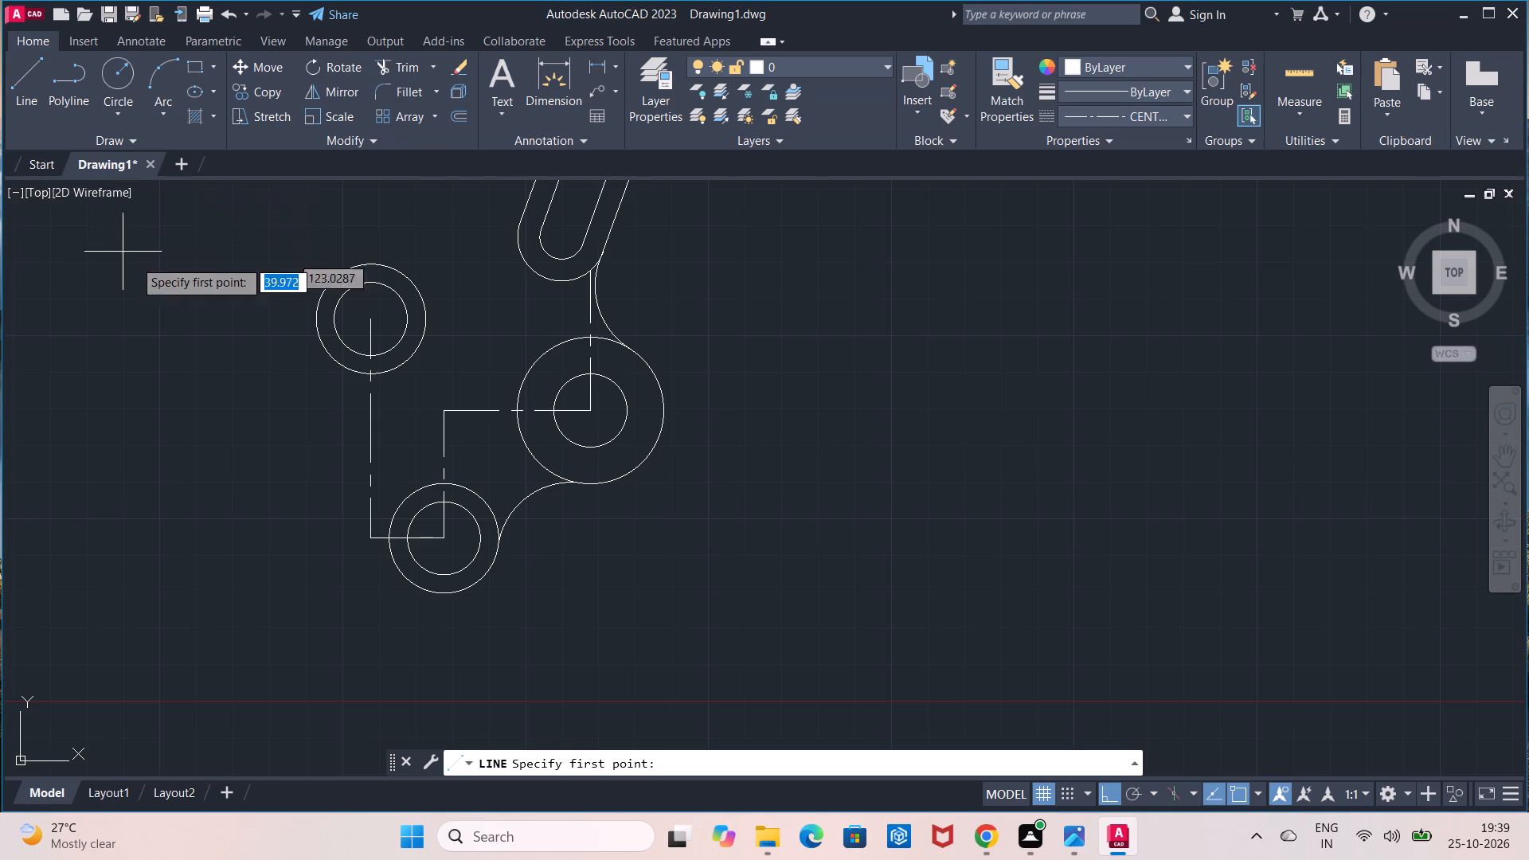
pyautogui.click(372, 318)
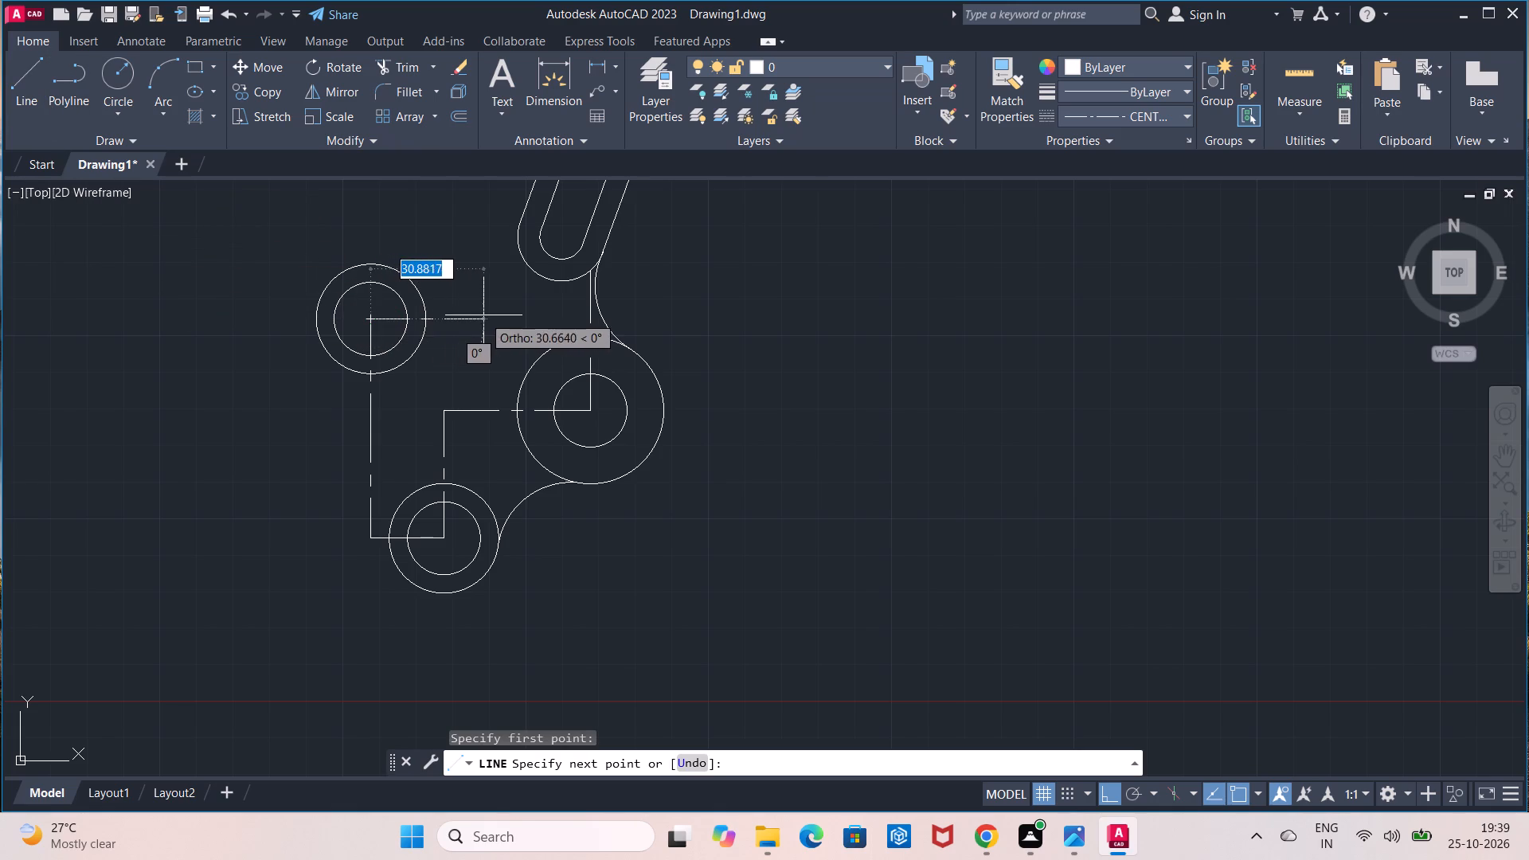
pyautogui.click(484, 315)
pyautogui.press('Escape')
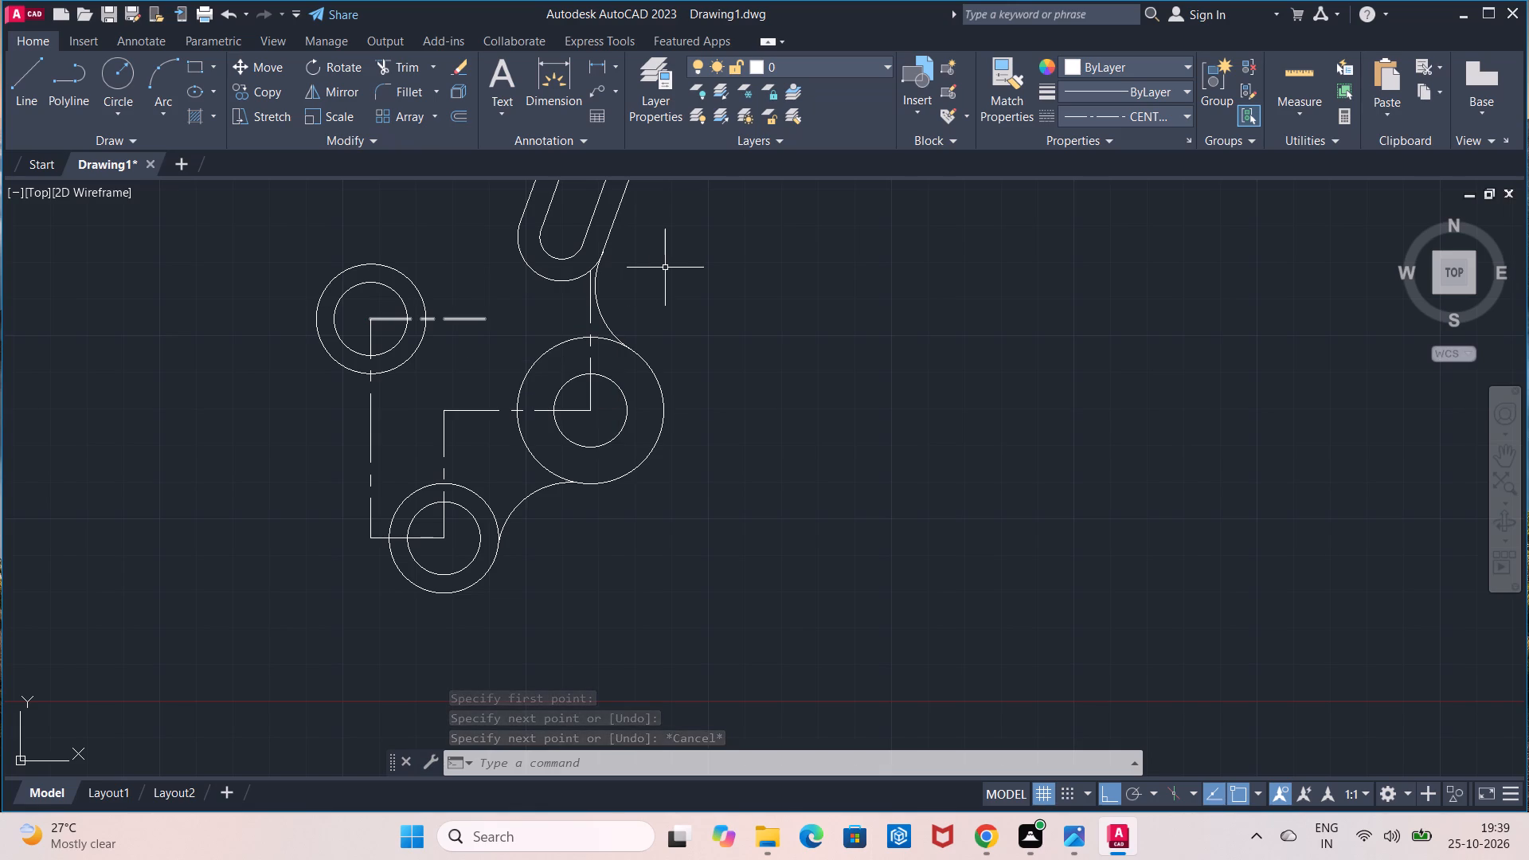
# Set the current linetype back to ByLayer.
pyautogui.scroll(-1, 665, 268)
pyautogui.moveTo(665, 268); pyautogui.dragTo(680, 318, button='middle')
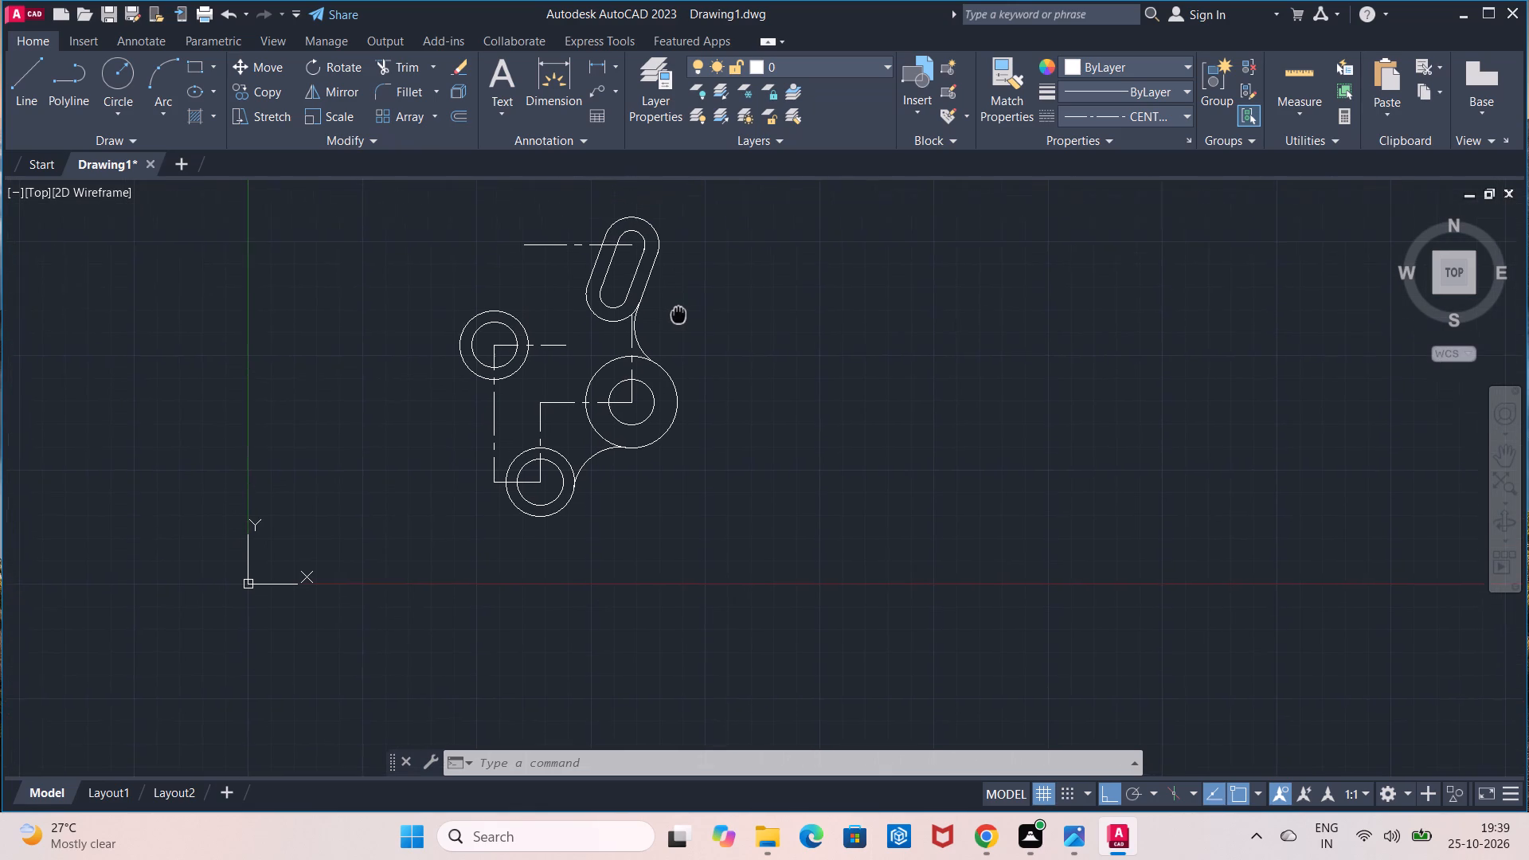
pyautogui.moveTo(680, 318); pyautogui.dragTo(682, 331, button='middle')
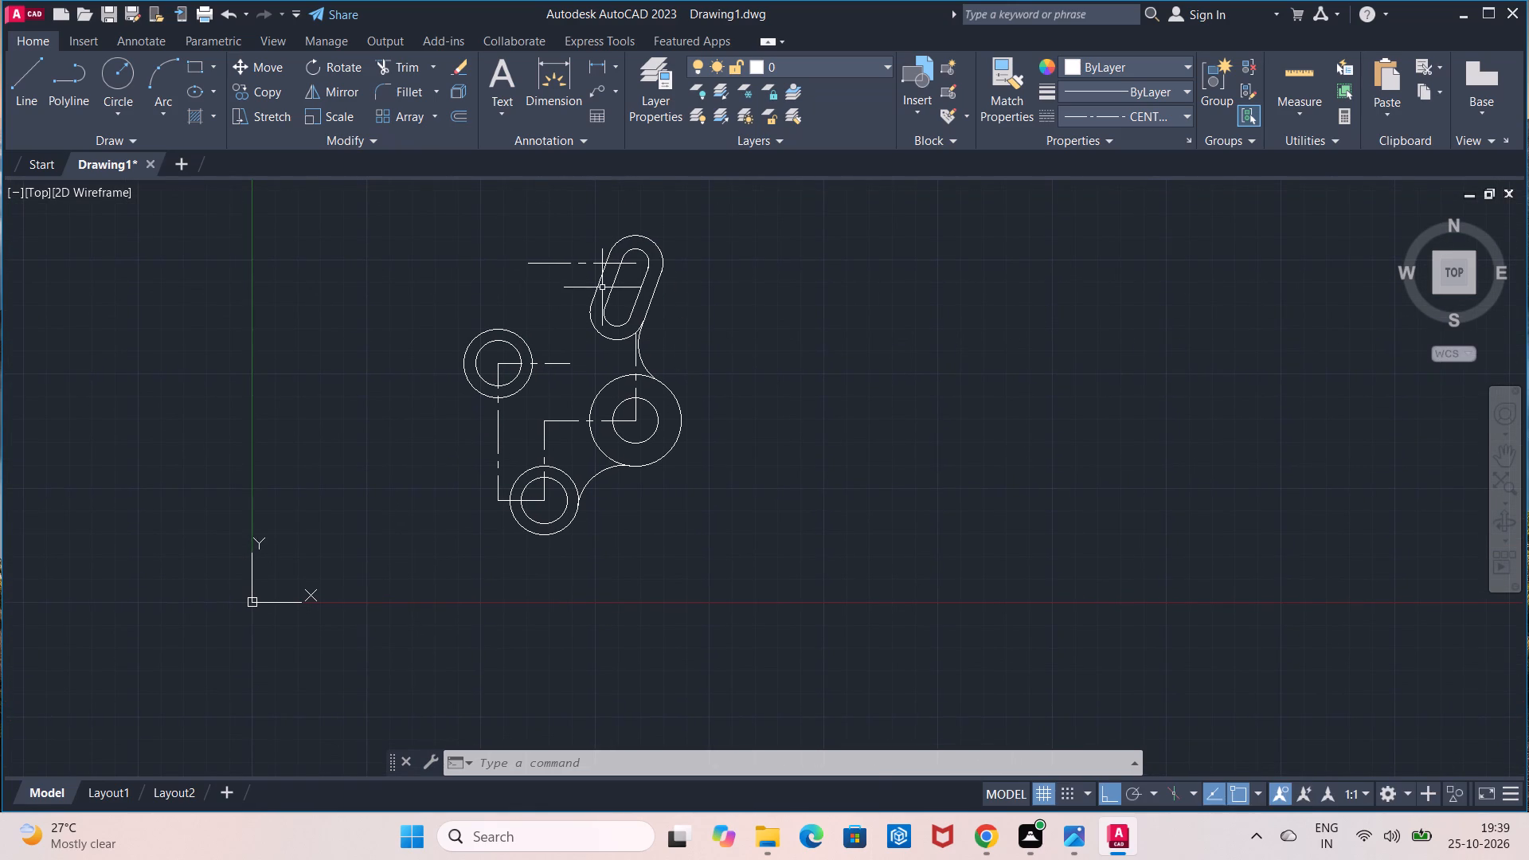
pyautogui.click(1073, 115)
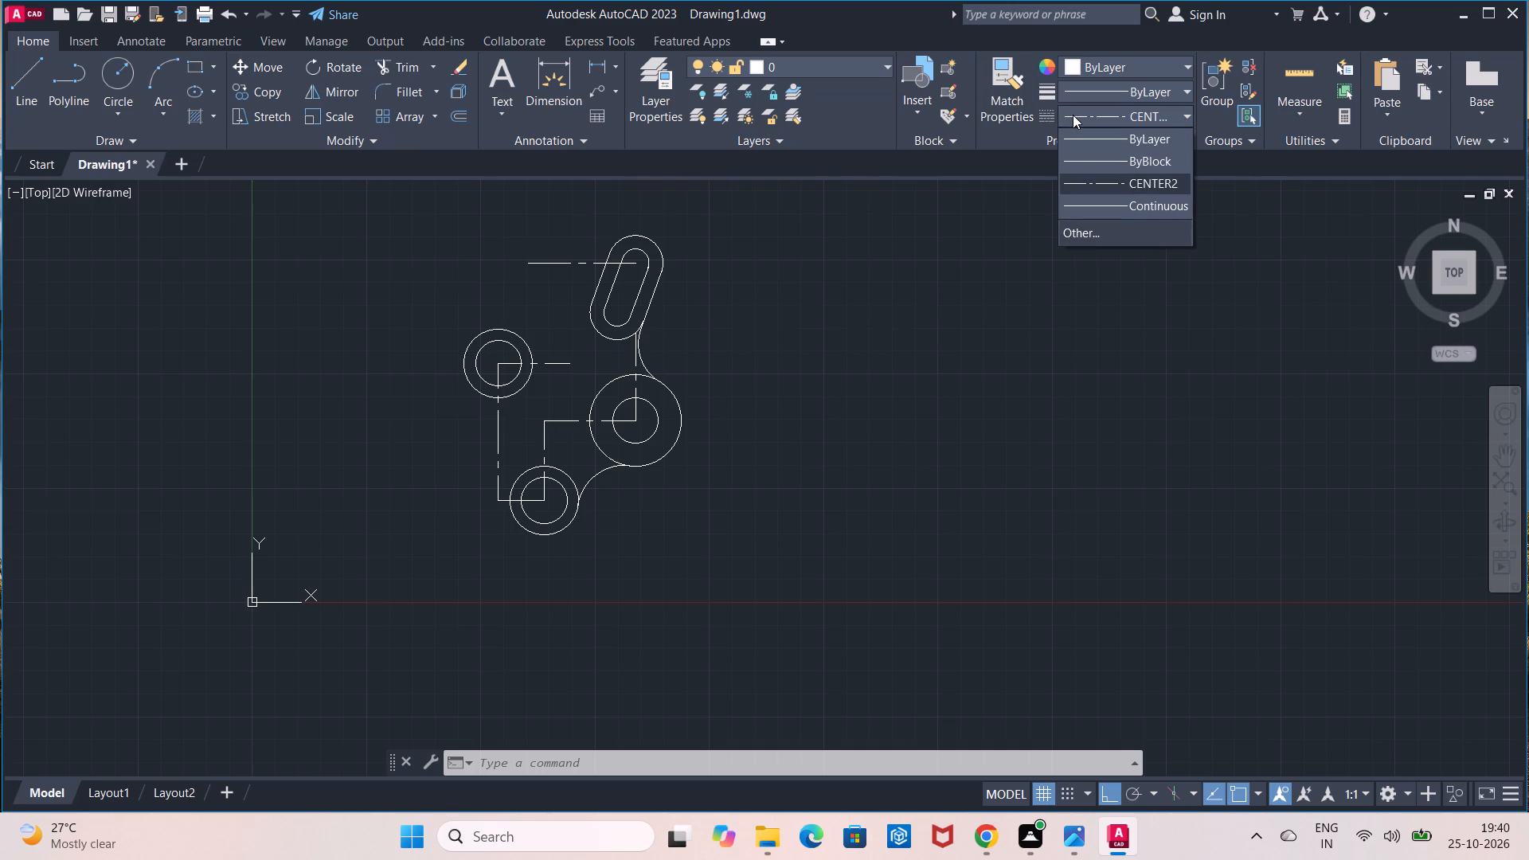
pyautogui.click(1084, 136)
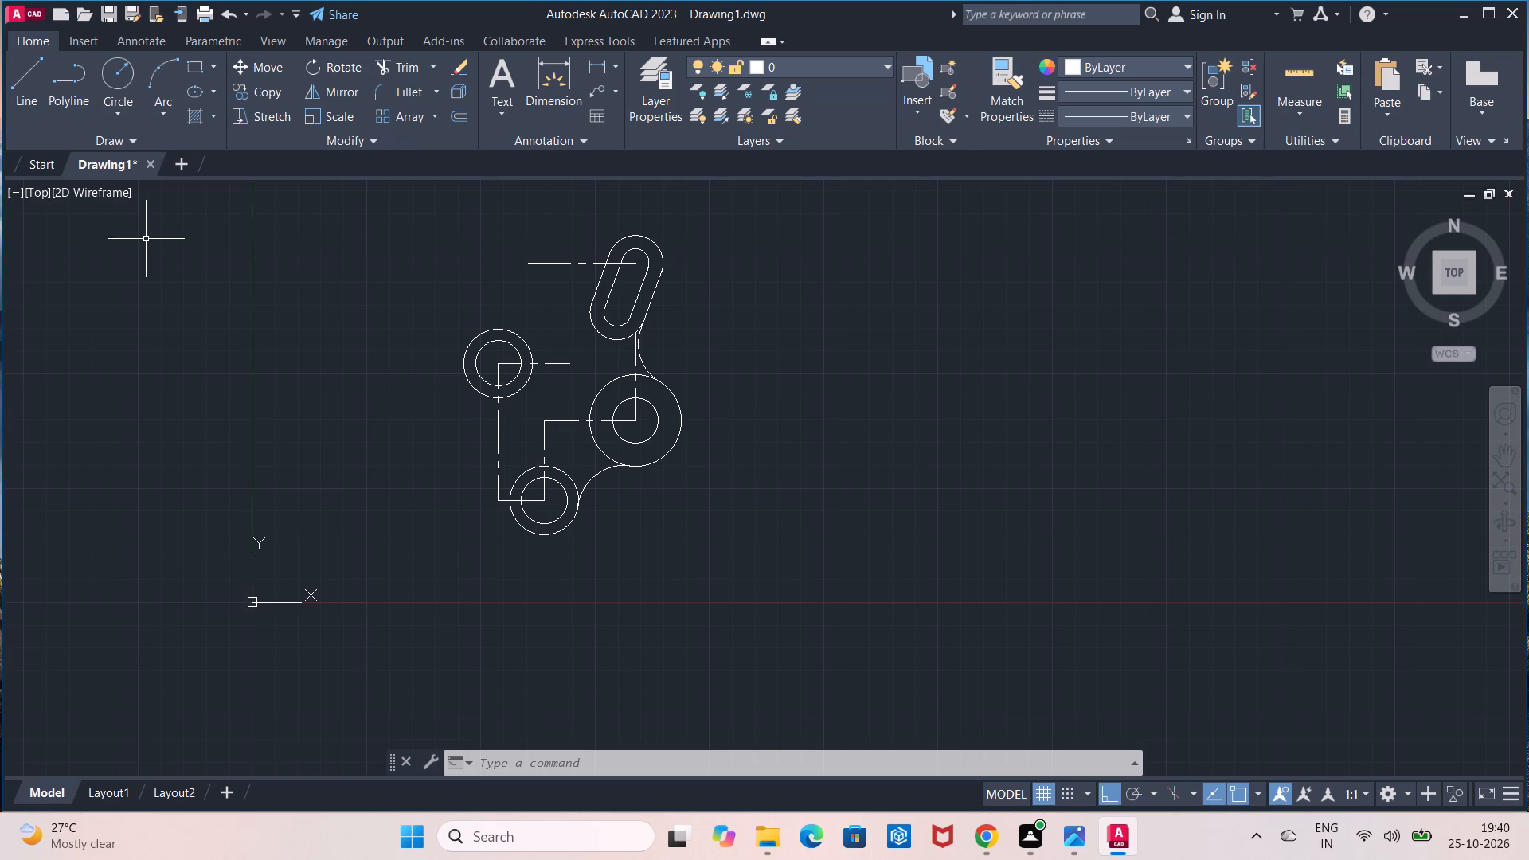
# Try to start a line on the upper edge of the left radius 15 circle, switching Ortho mode off.
pyautogui.scroll(1, 158, 240)
pyautogui.moveTo(713, 387); pyautogui.dragTo(486, 419, button='middle')
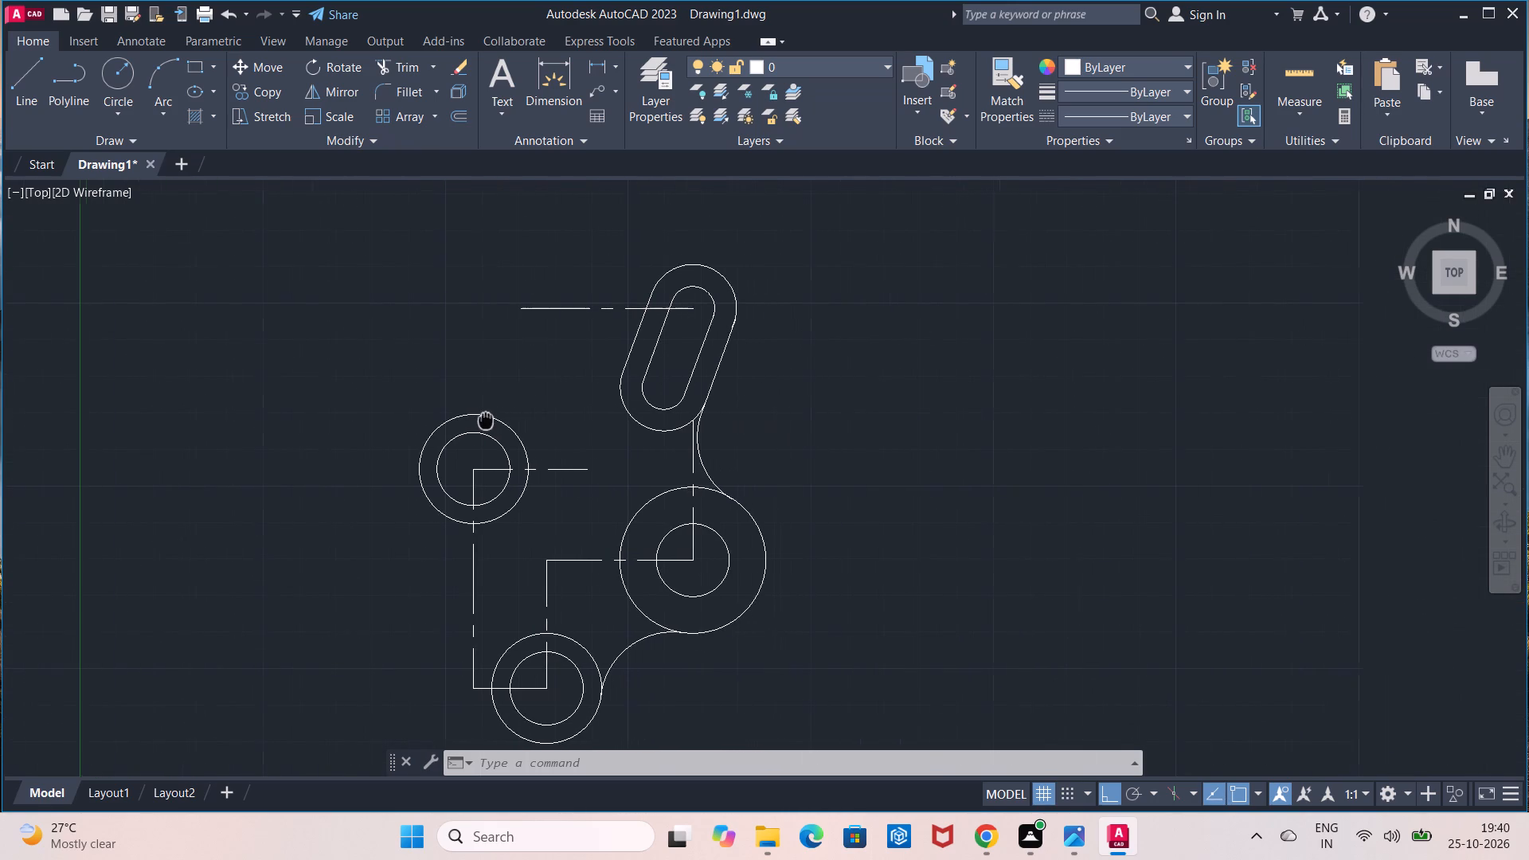
pyautogui.moveTo(486, 419); pyautogui.dragTo(485, 419, button='middle')
pyautogui.scroll(1, 469, 432)
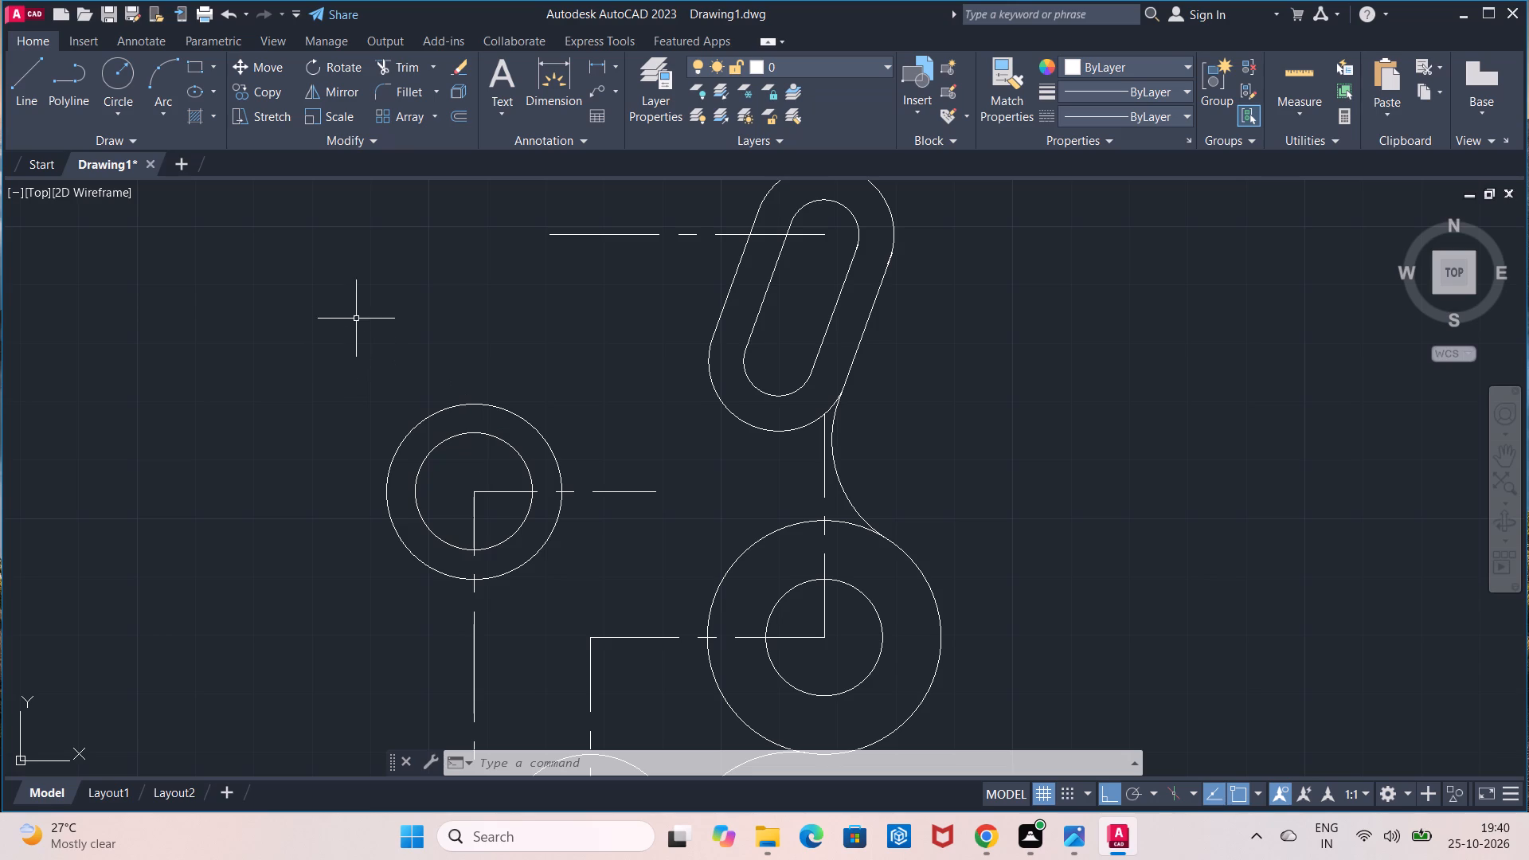
pyautogui.moveTo(28, 101); pyautogui.dragTo(35, 96)
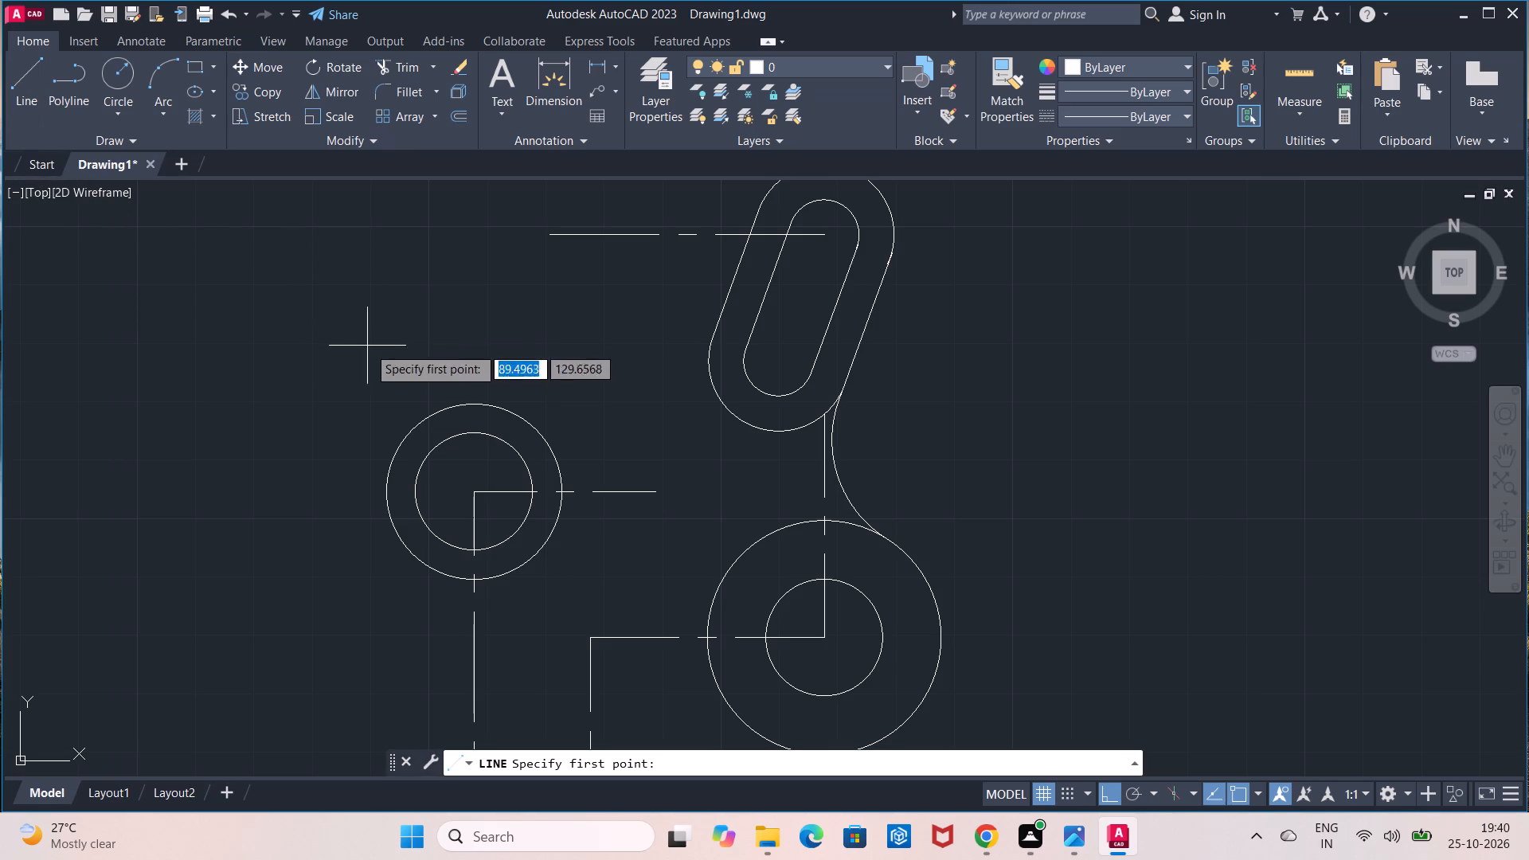
pyautogui.click(458, 406)
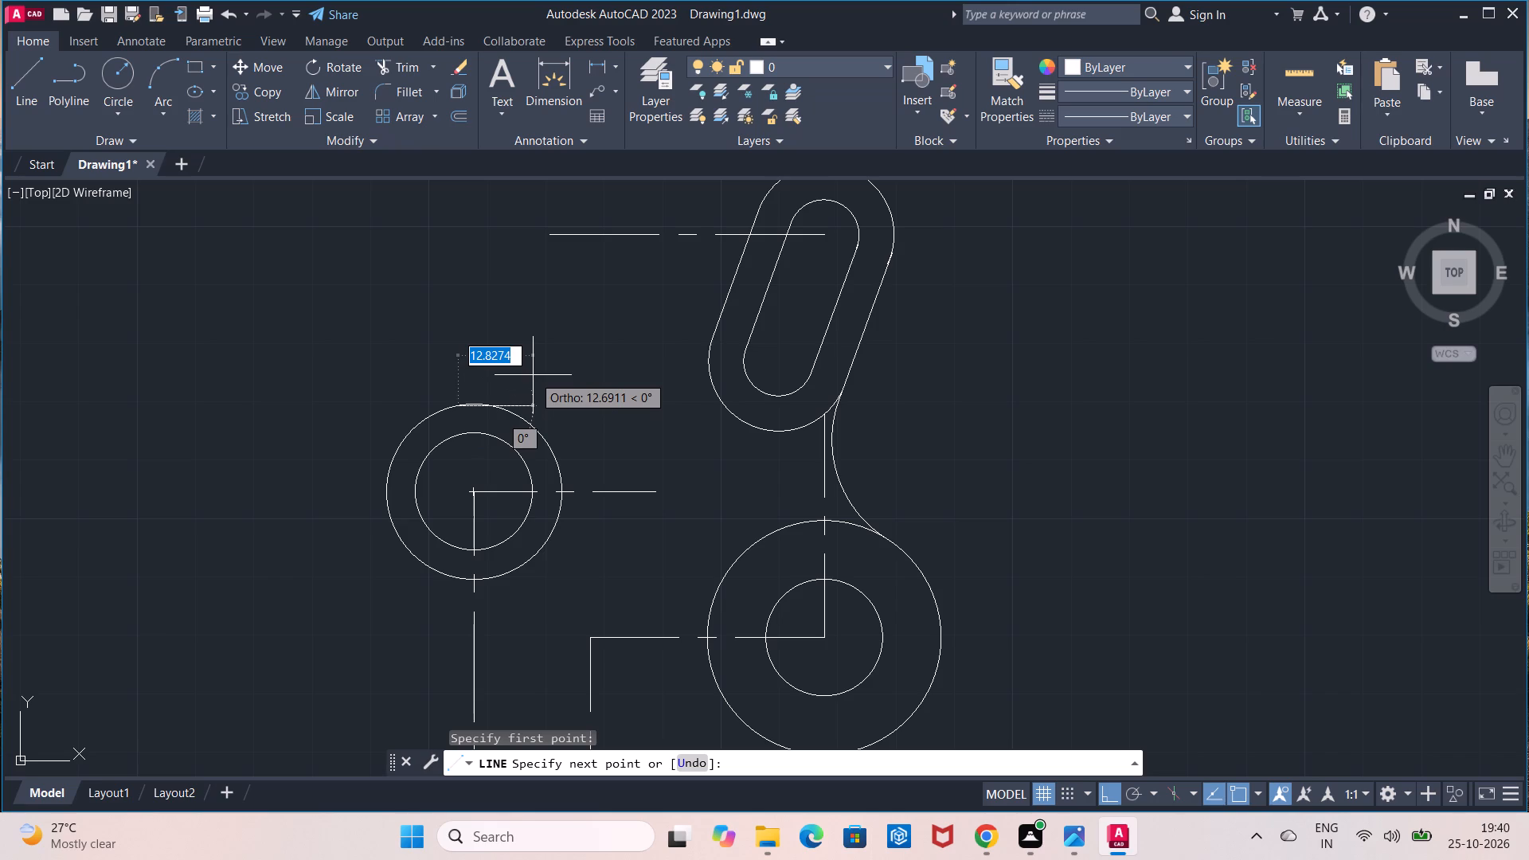
pyautogui.press('F8')
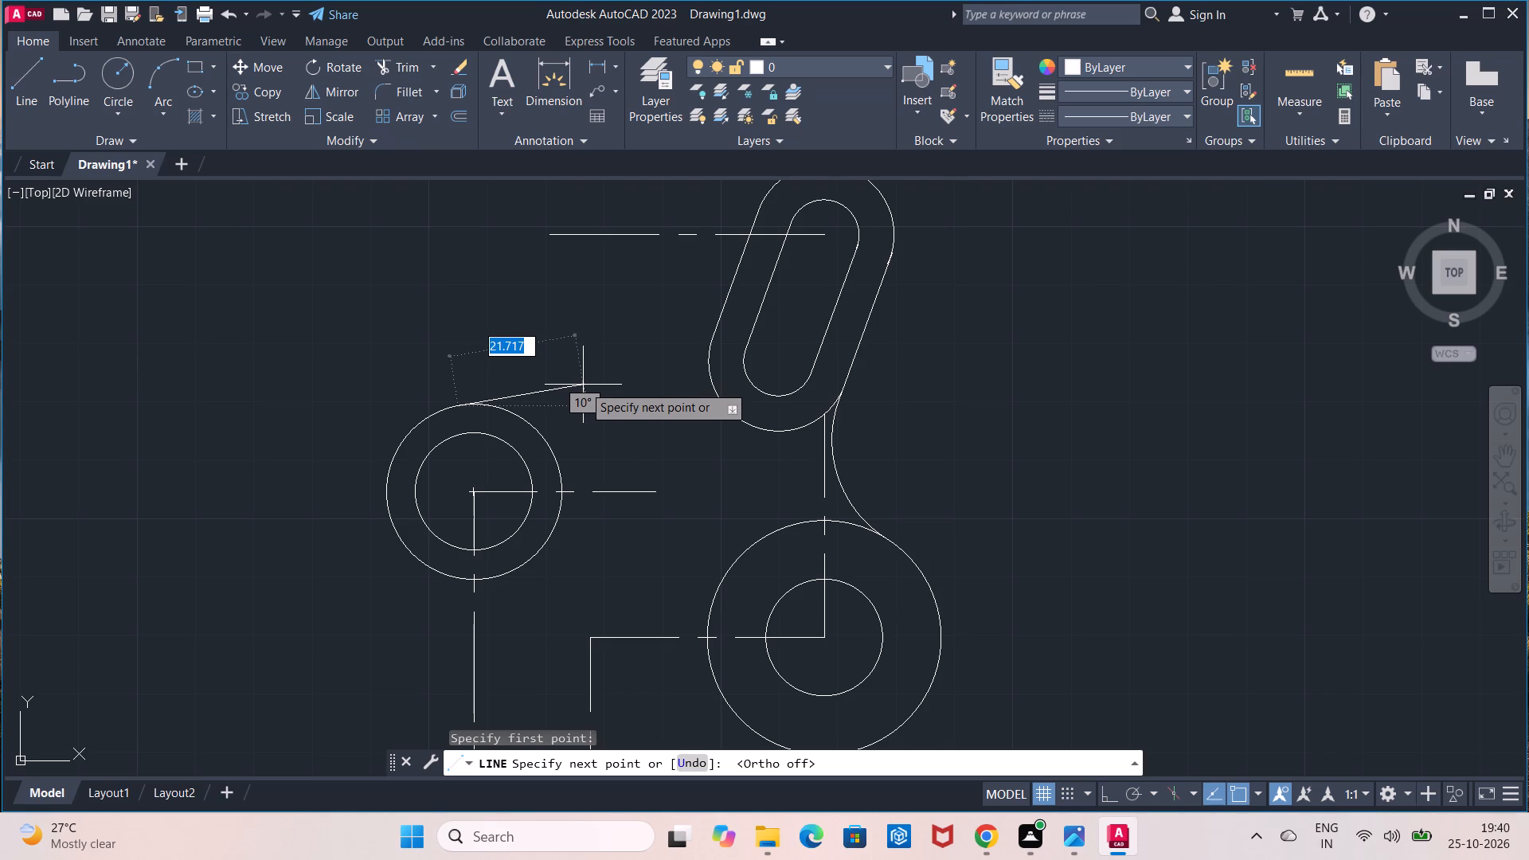
pyautogui.press('Escape')
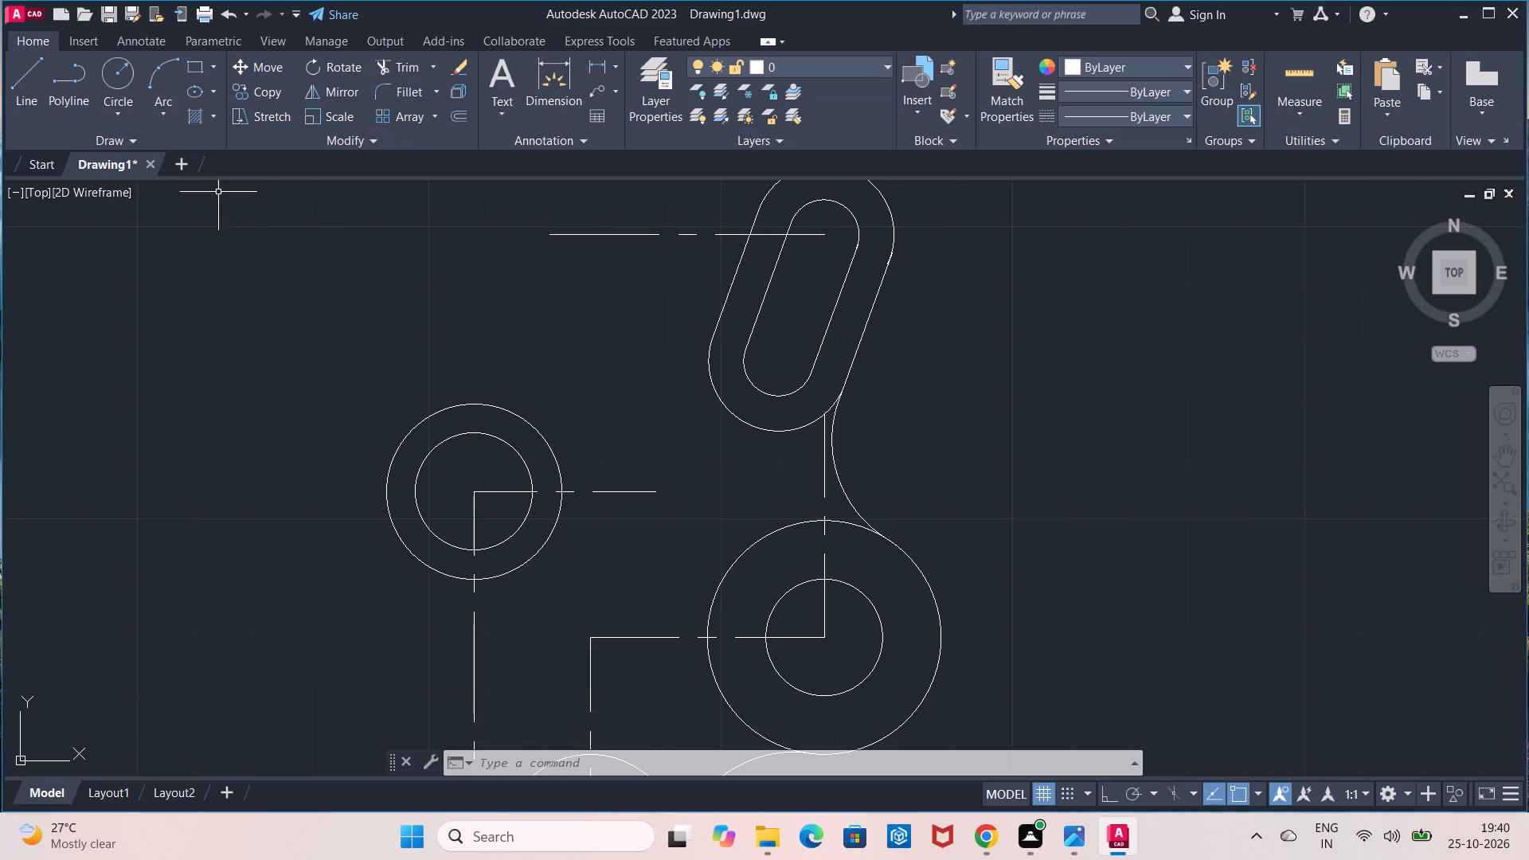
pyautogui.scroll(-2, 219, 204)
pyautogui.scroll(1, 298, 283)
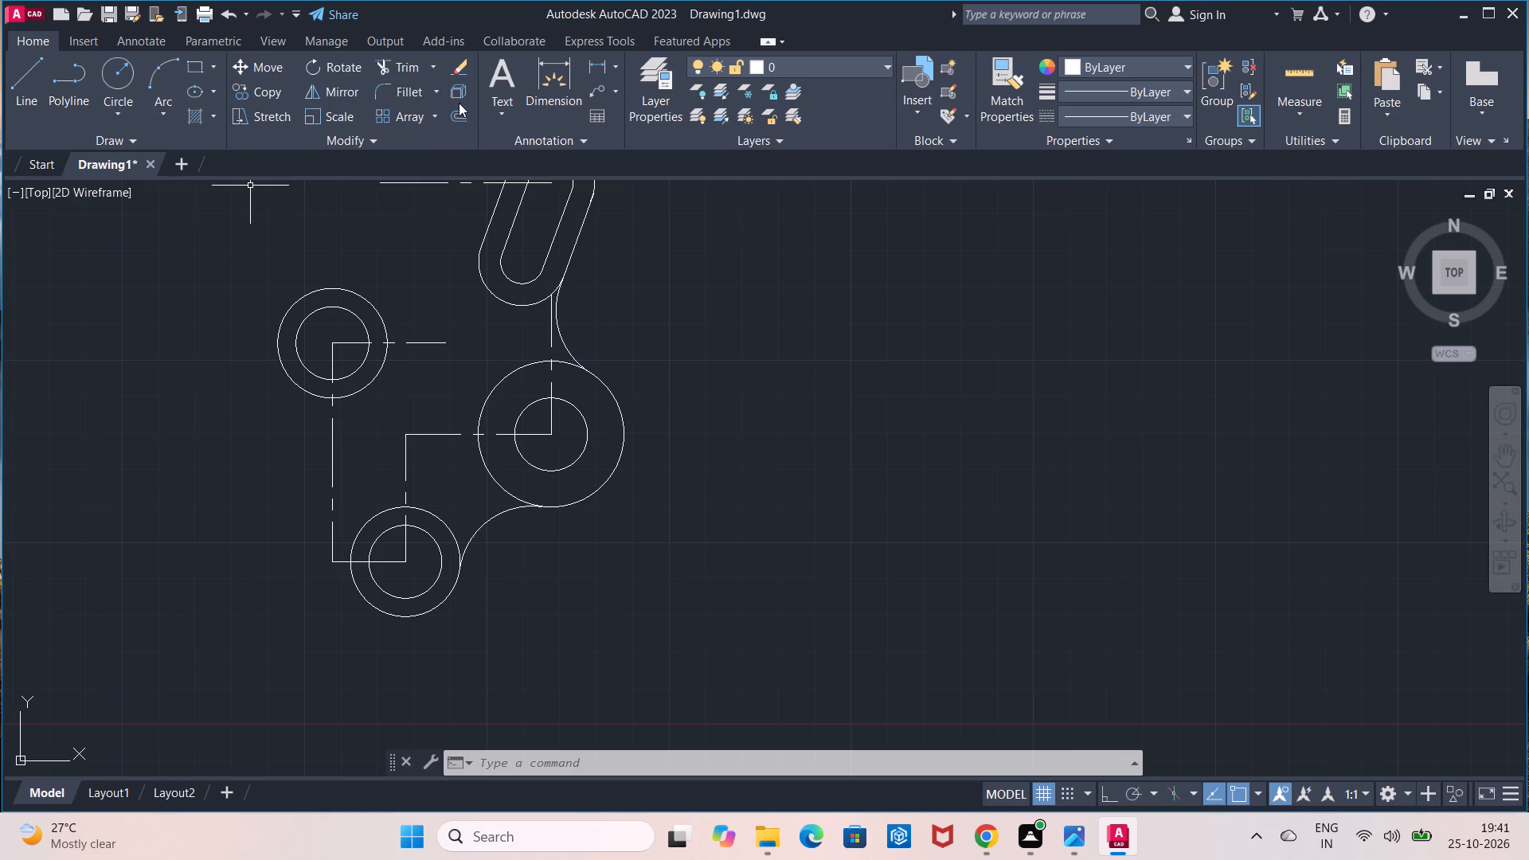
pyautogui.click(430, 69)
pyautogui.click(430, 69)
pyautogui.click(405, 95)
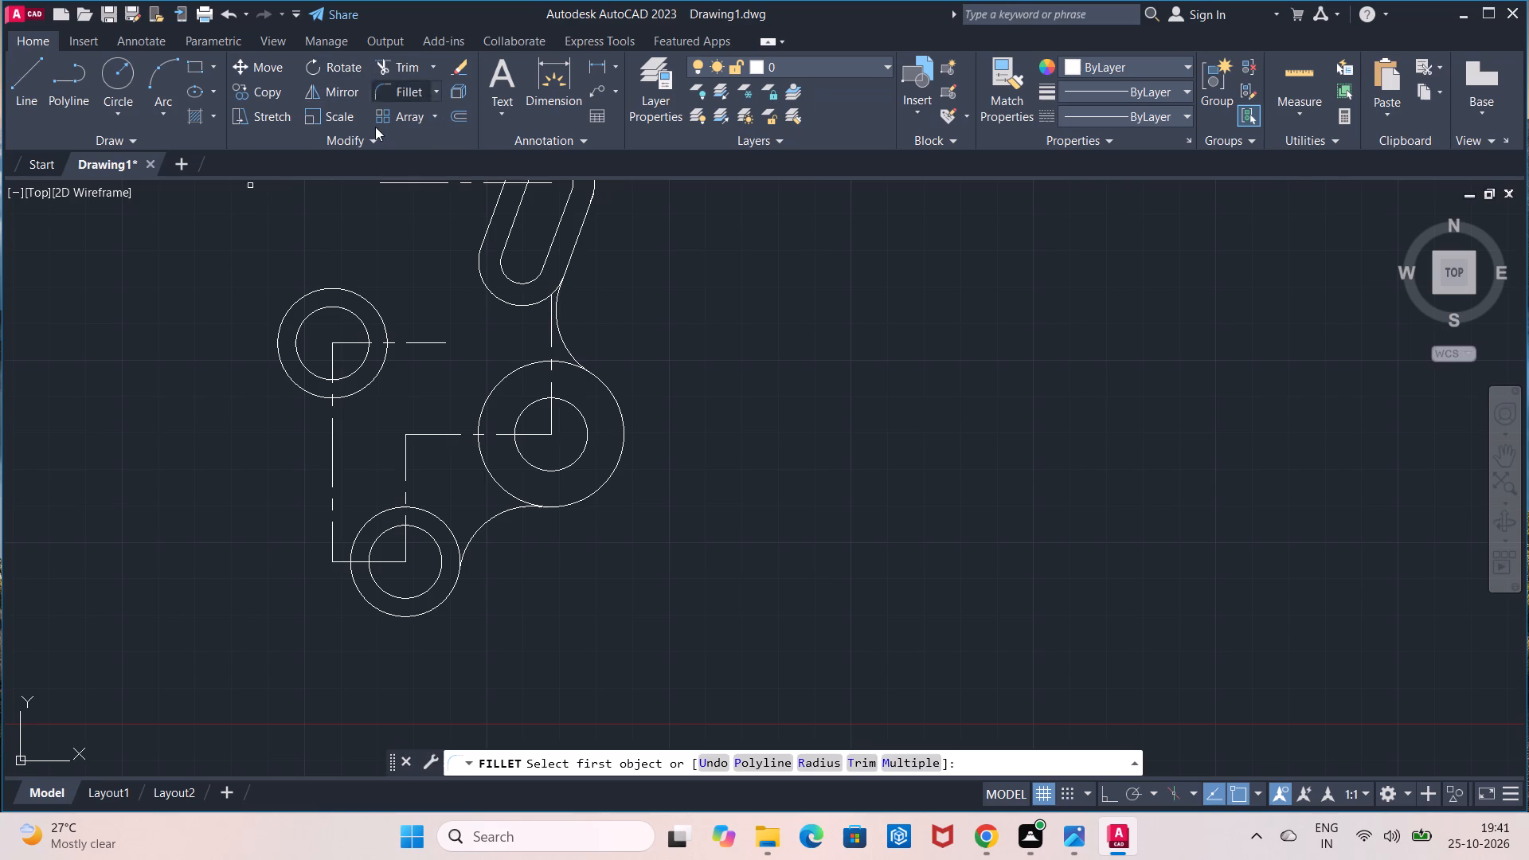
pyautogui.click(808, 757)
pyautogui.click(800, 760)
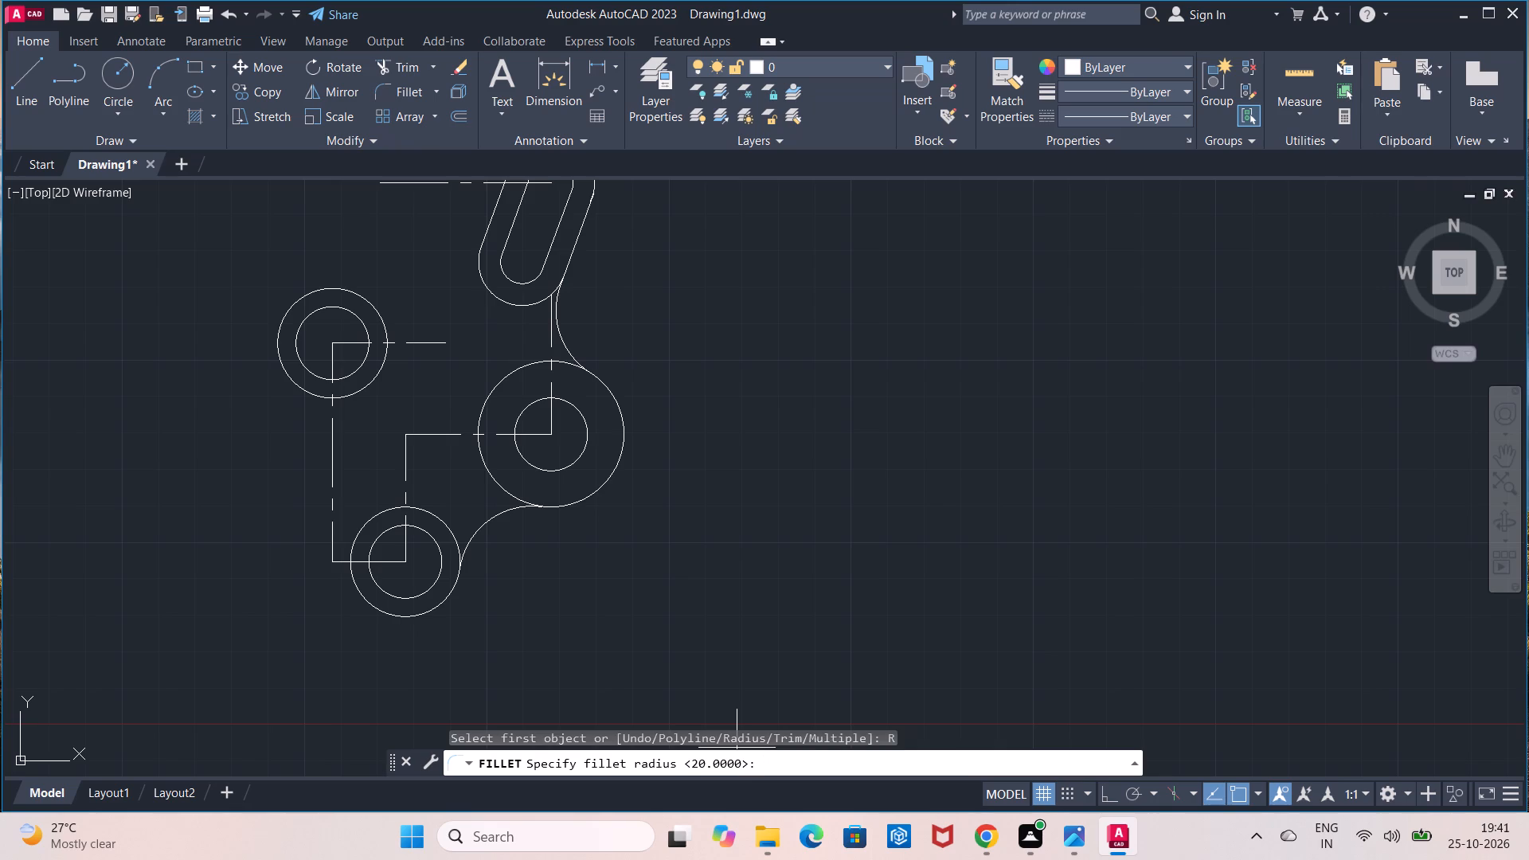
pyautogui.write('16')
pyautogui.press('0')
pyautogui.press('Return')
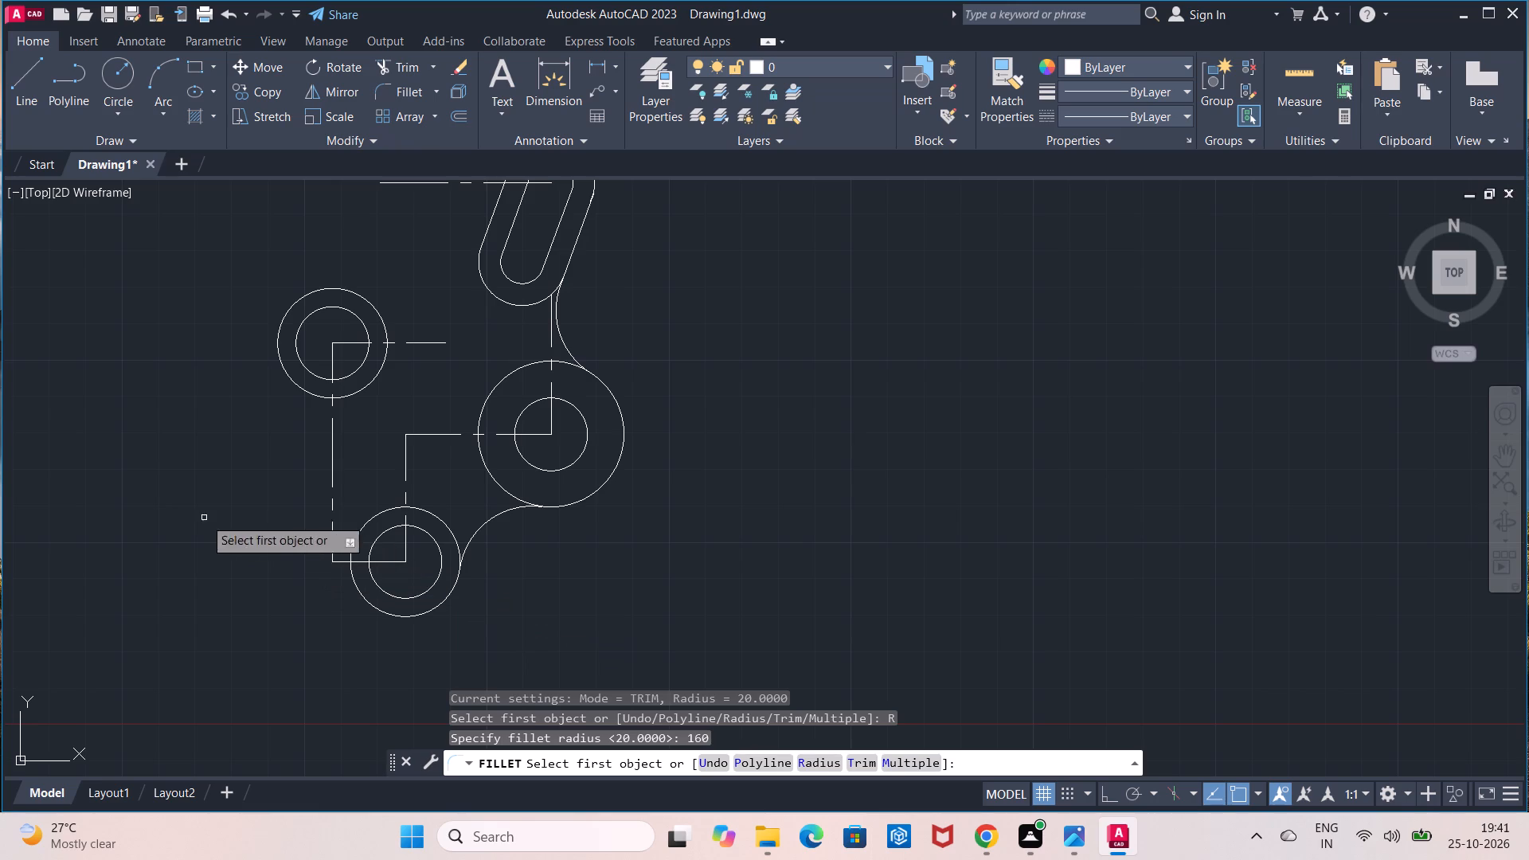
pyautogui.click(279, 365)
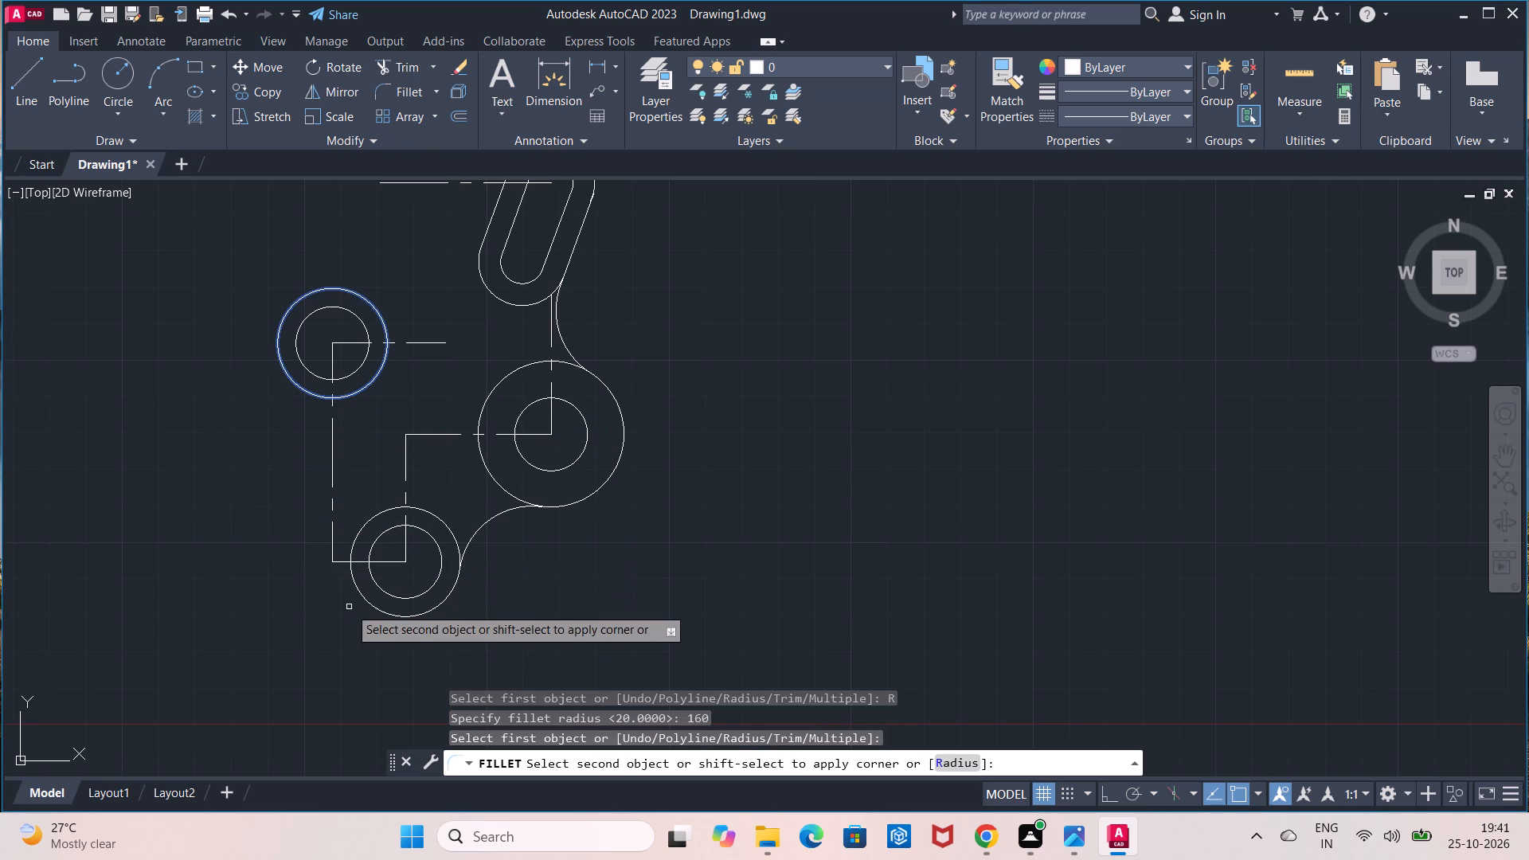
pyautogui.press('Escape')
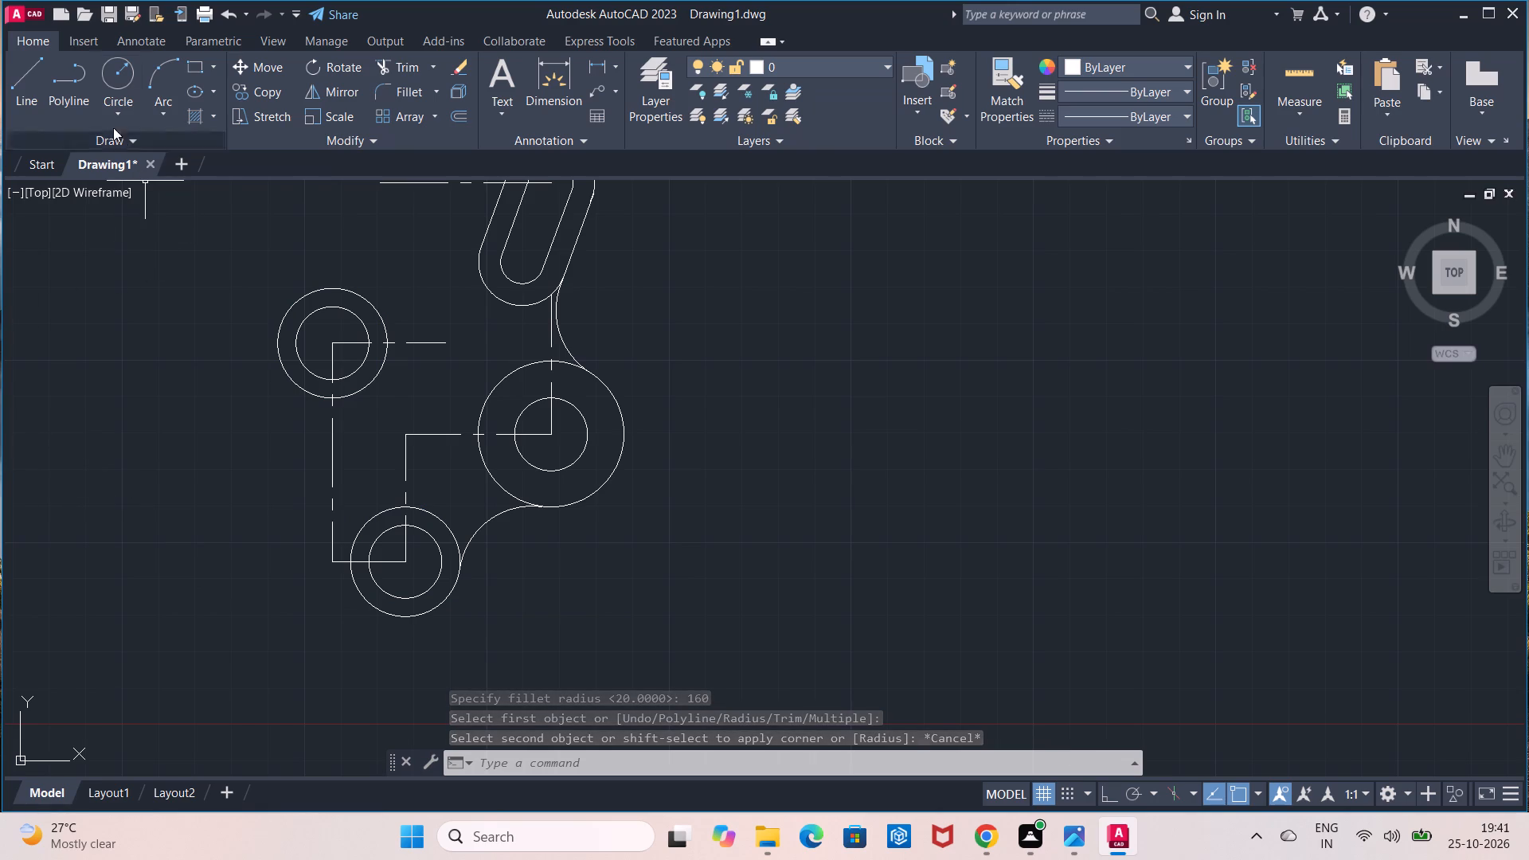
# Draw a Tan, Tan, Radius circle of radius 160 touching the outer sides of the left and bottom radius 15 circles.
pyautogui.click(99, 111)
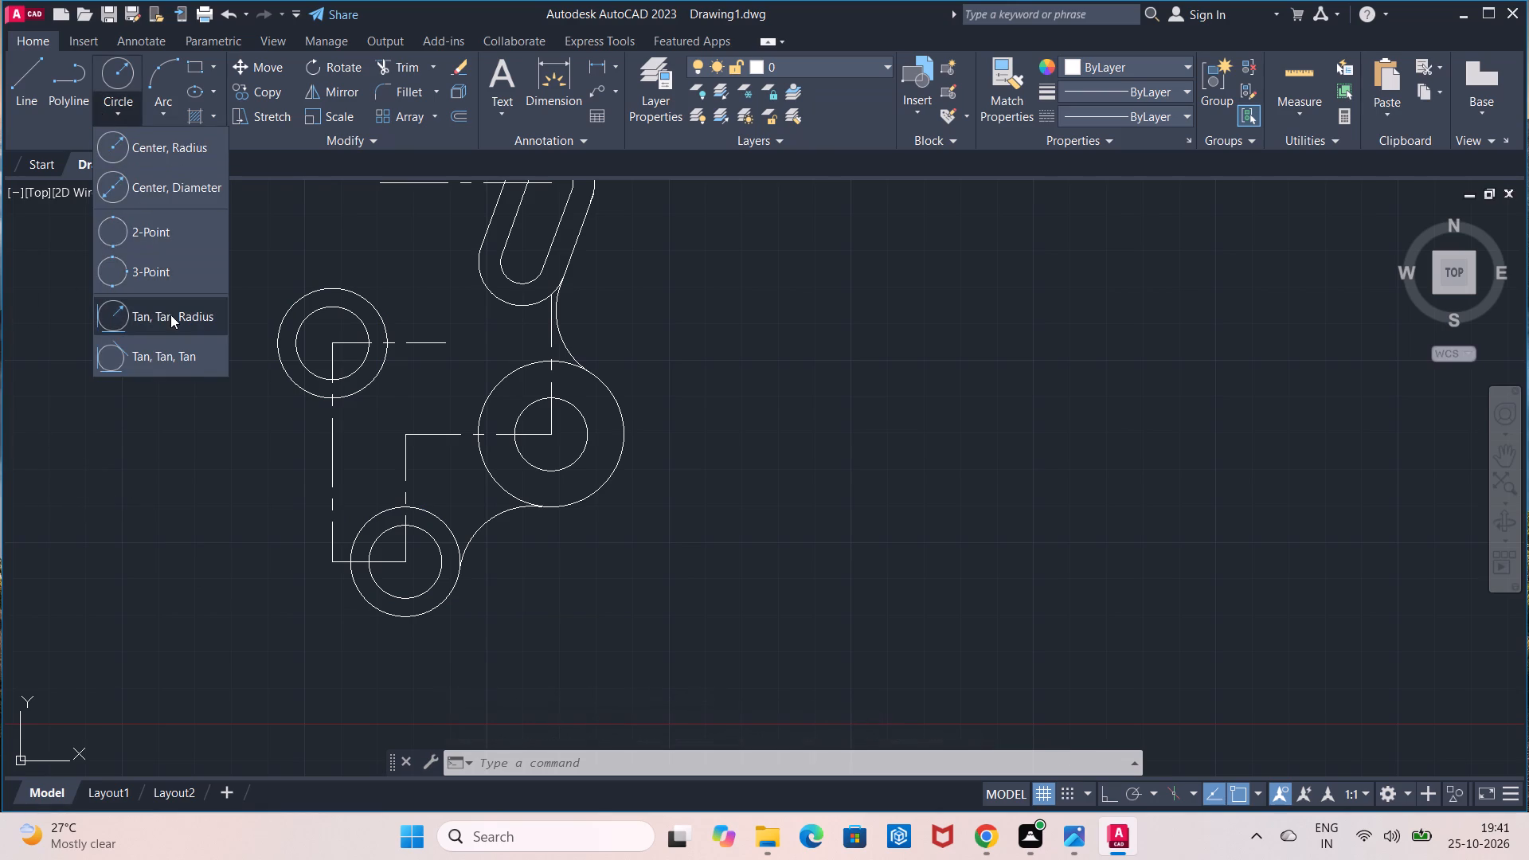
pyautogui.click(170, 315)
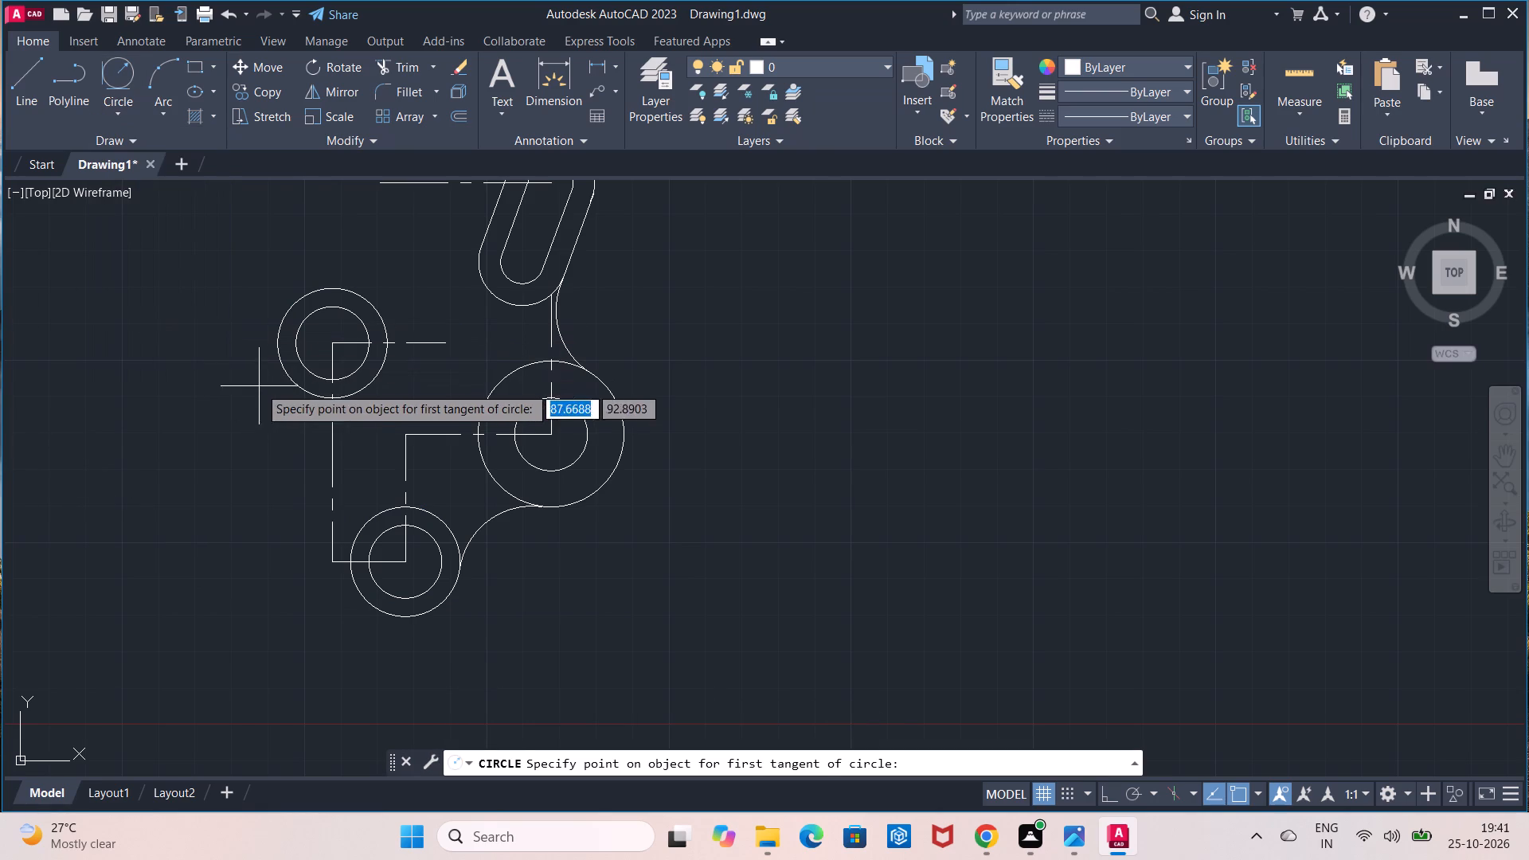
pyautogui.click(279, 357)
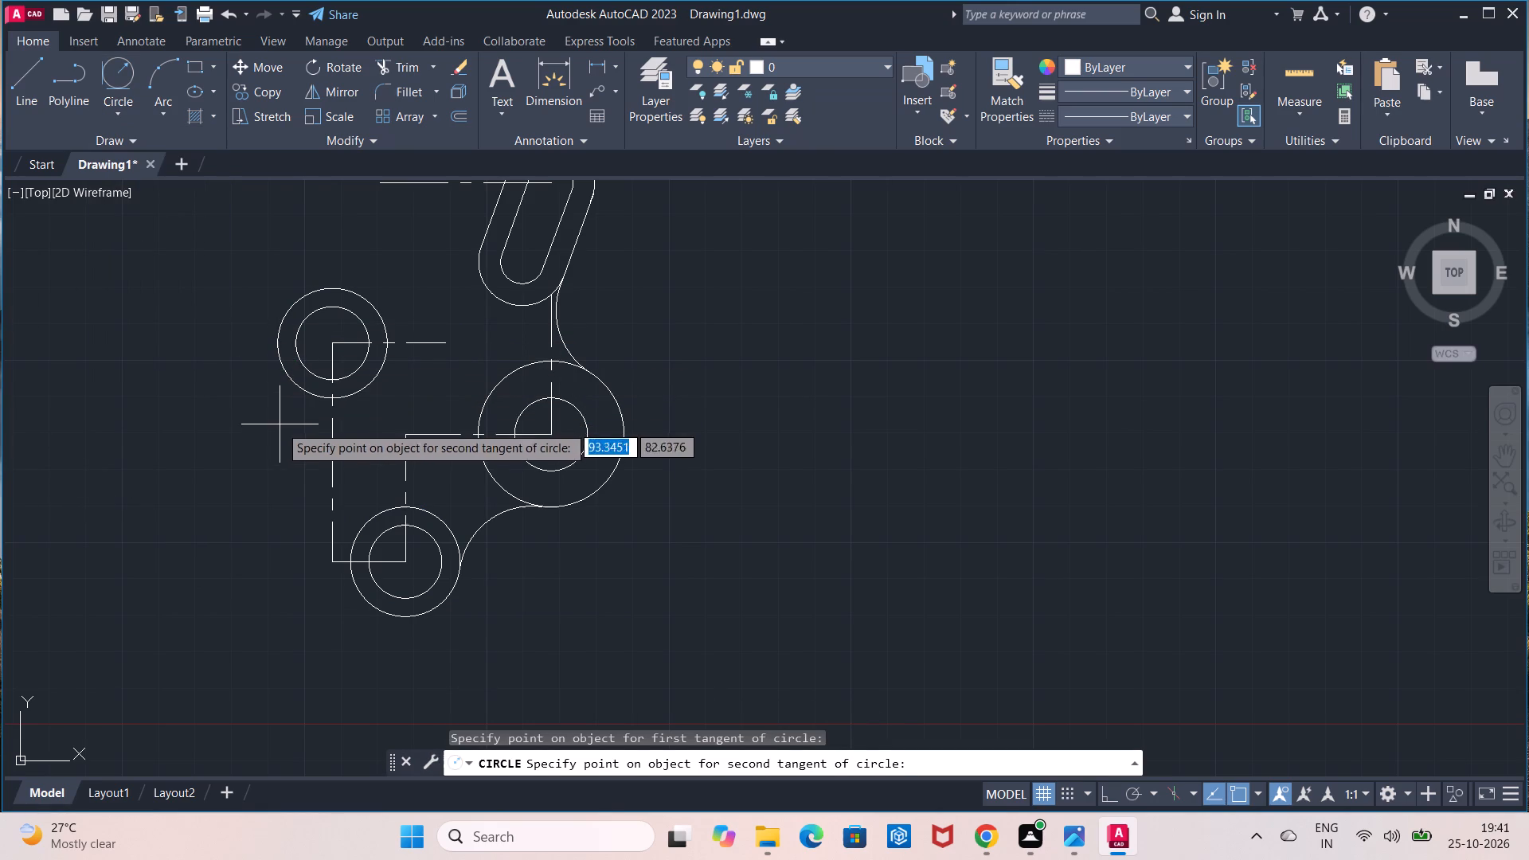
pyautogui.click(352, 581)
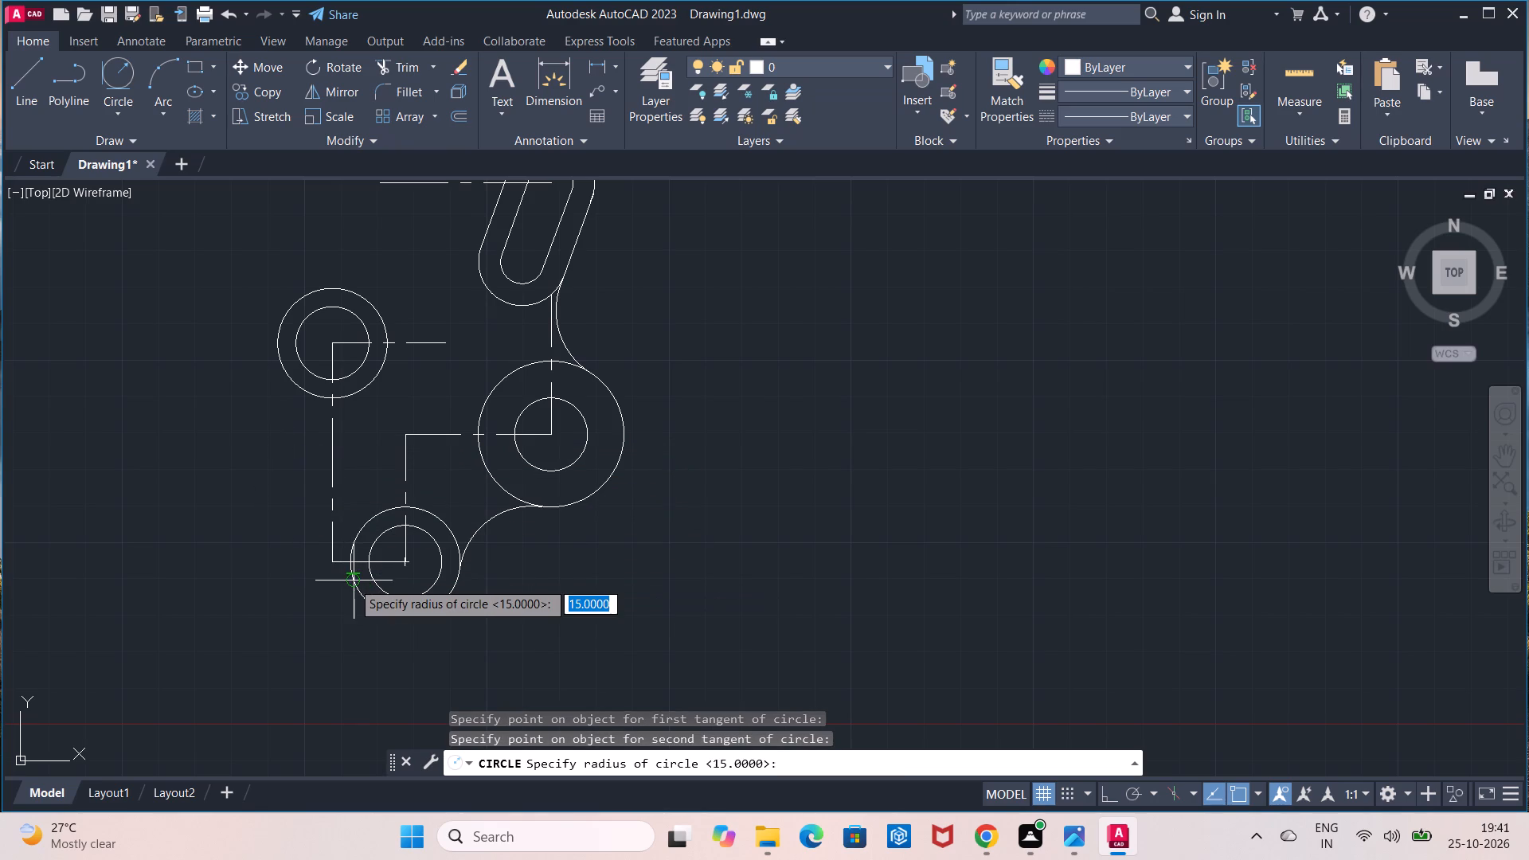
pyautogui.click(851, 767)
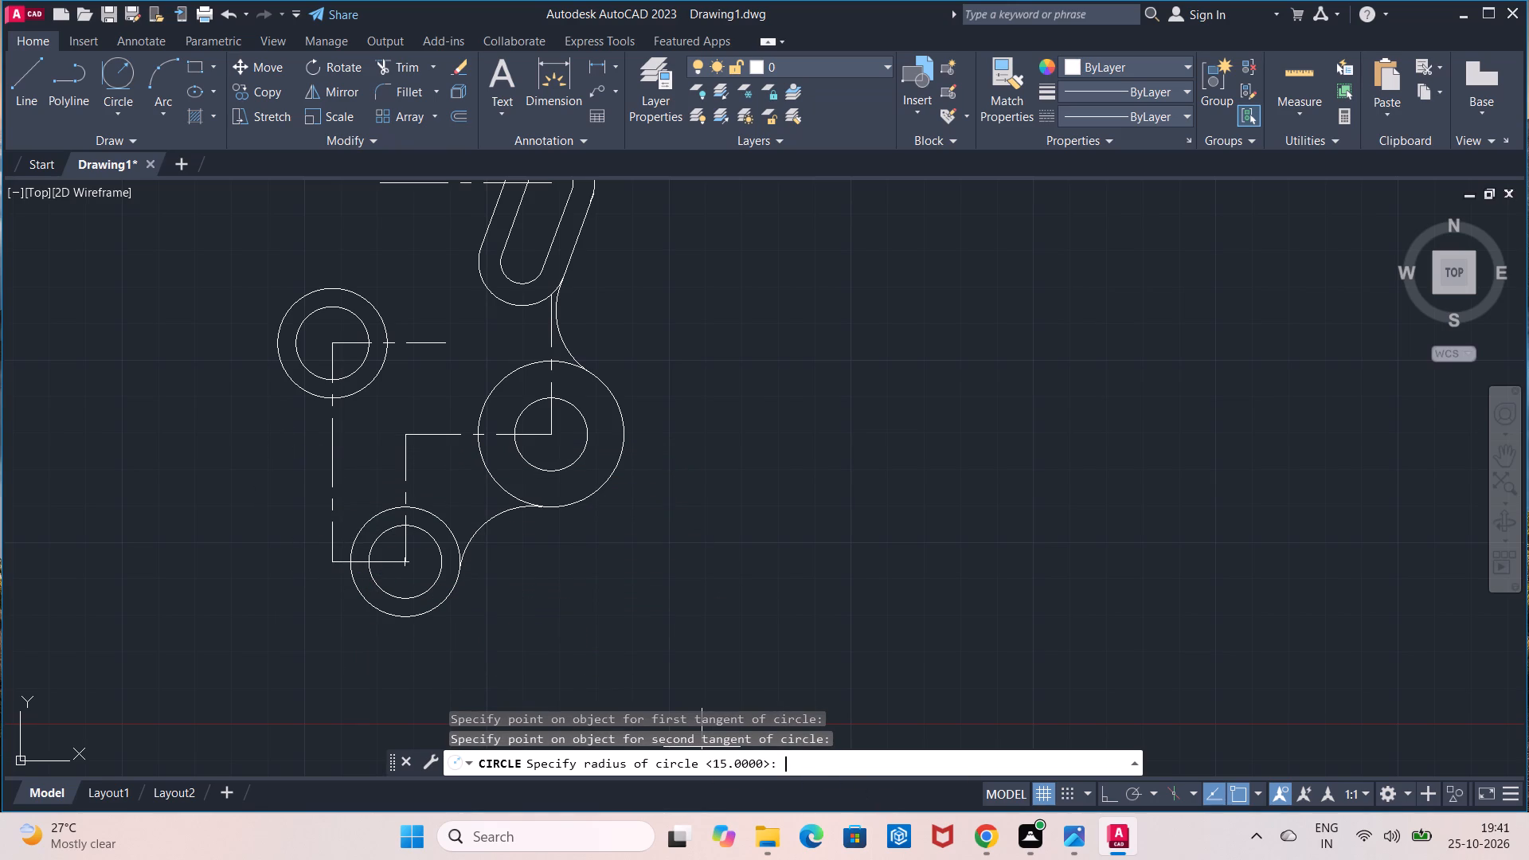
pyautogui.write('16')
pyautogui.press('0')
pyautogui.press('Return')
# Trim the radius 160 circle to leave only the outer arc joining the left and bottom radius 15 circles.
pyautogui.scroll(-1, 606, 541)
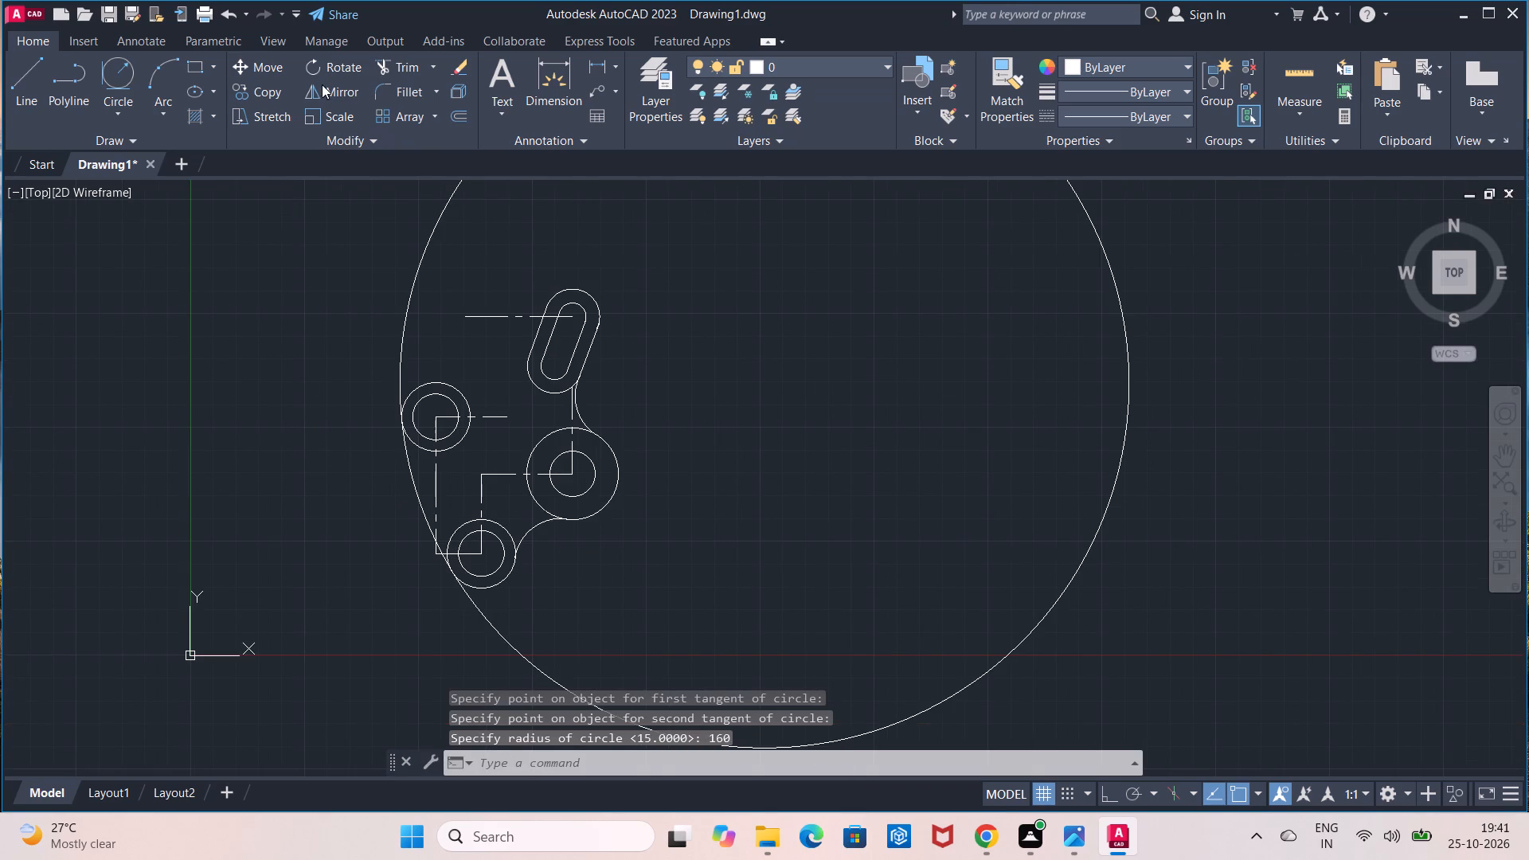
pyautogui.click(408, 72)
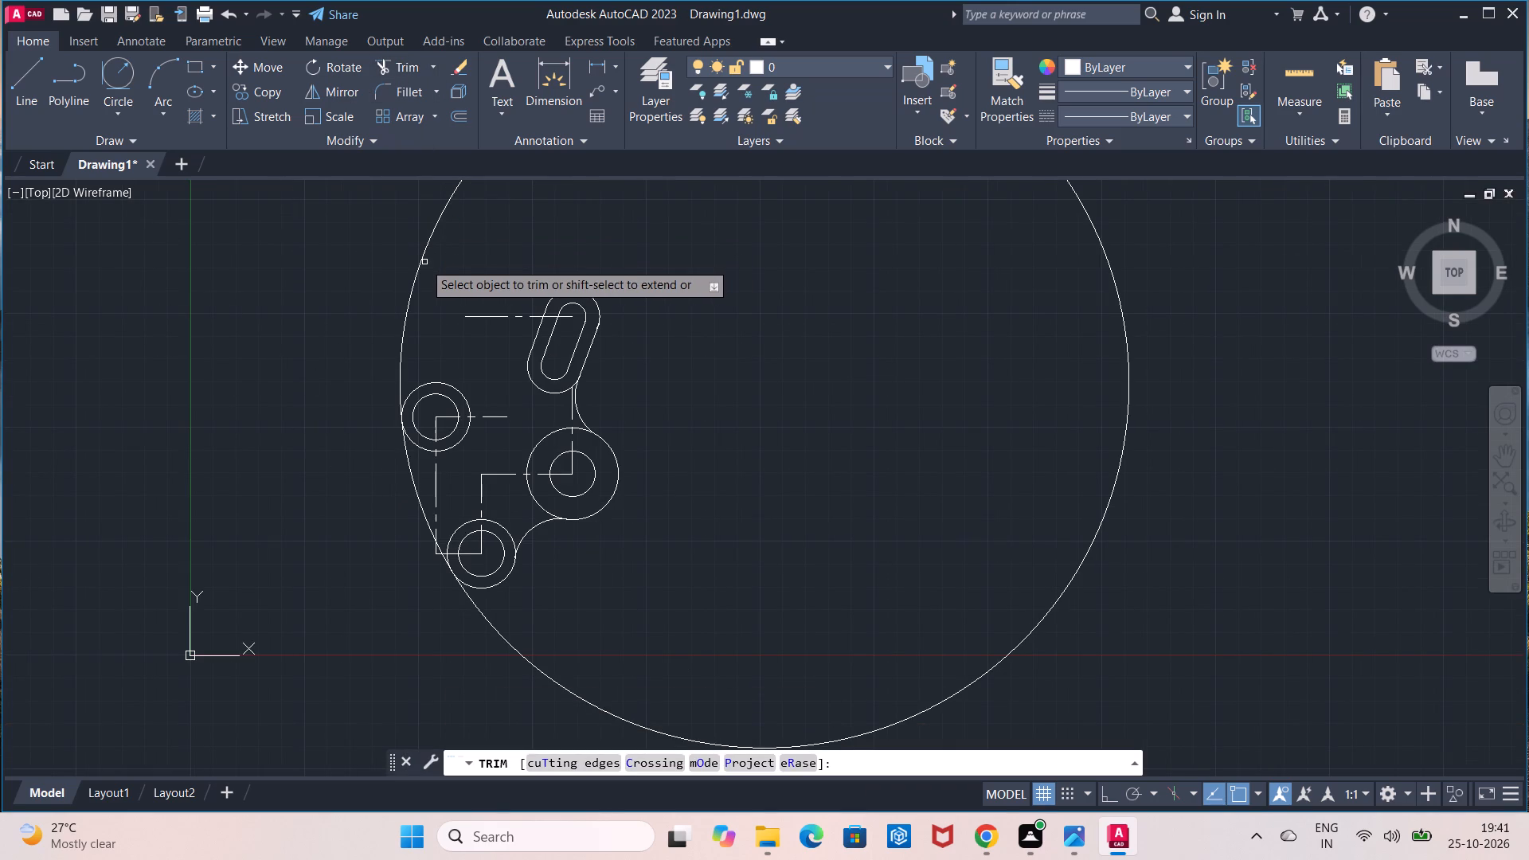
pyautogui.click(420, 266)
pyautogui.press('Escape')
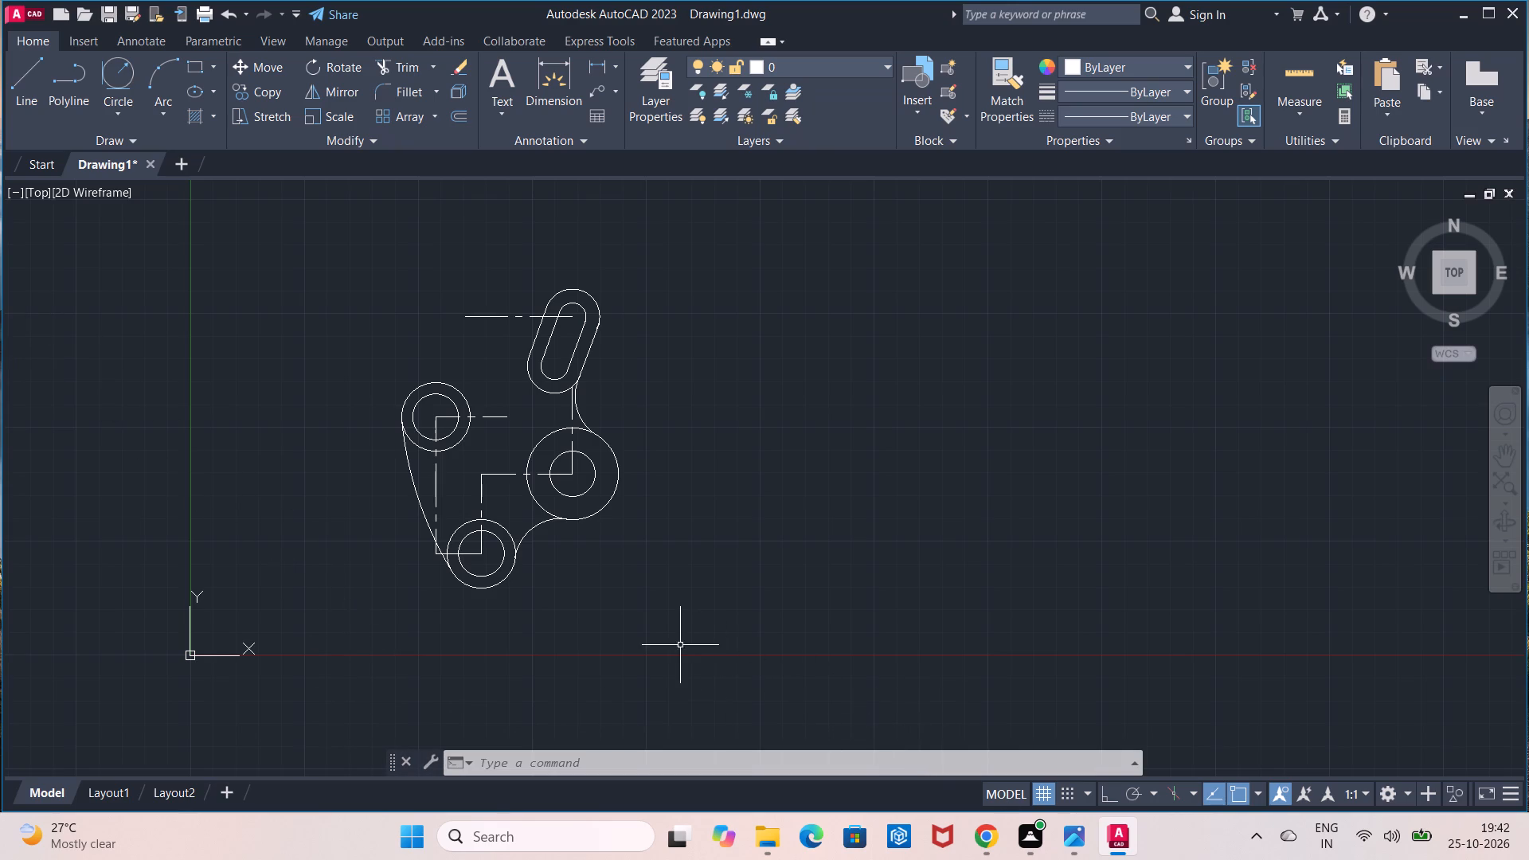
# Draw a line about 25 long at about 14° from the upper edge of the left radius 15 circle toward the slot.
pyautogui.scroll(-2, 737, 424)
pyautogui.scroll(2, 737, 424)
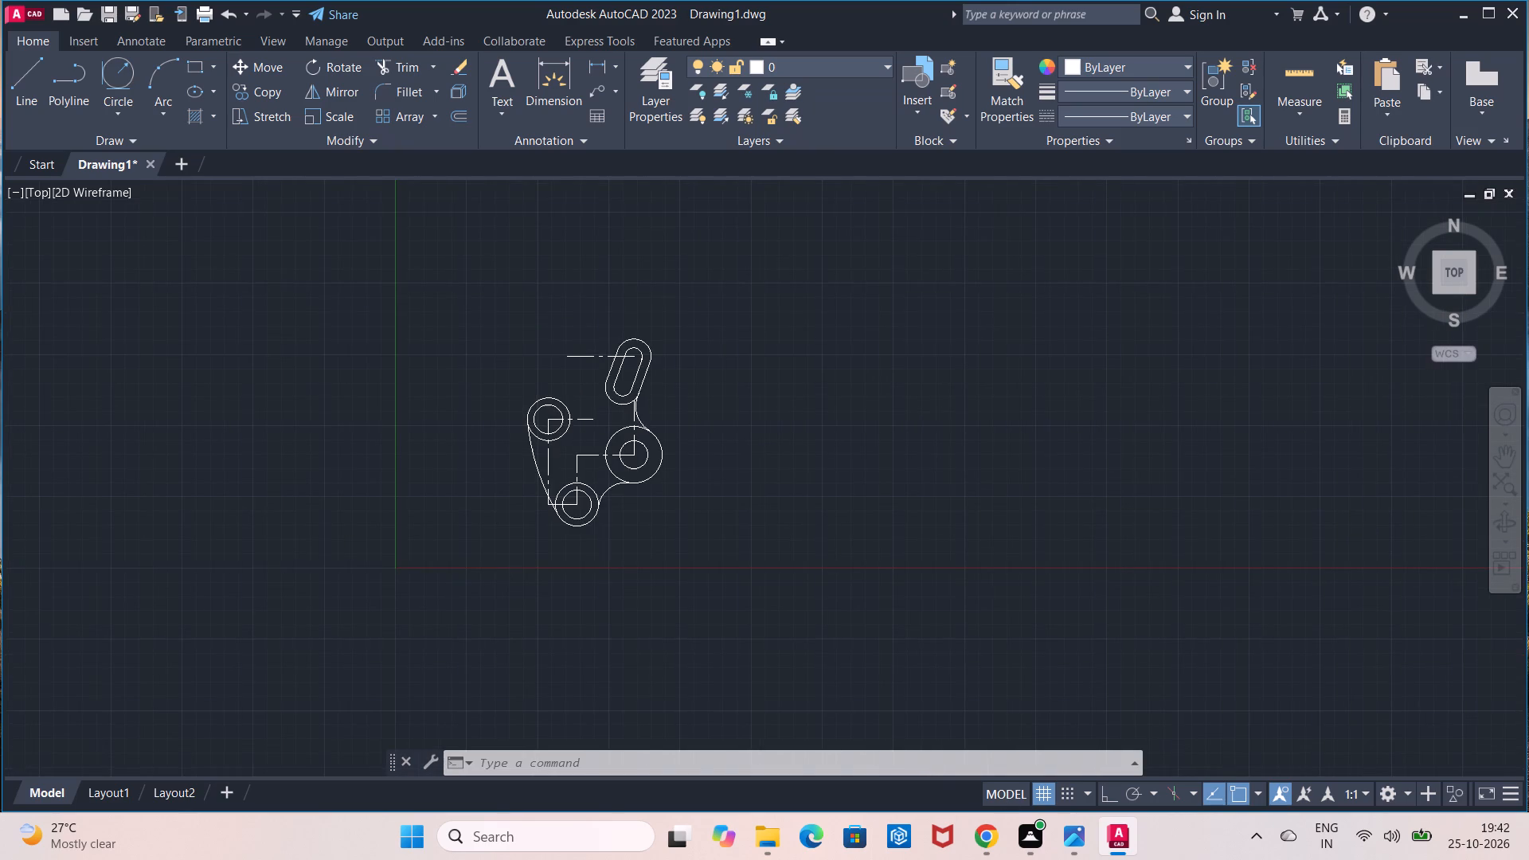
pyautogui.moveTo(737, 424); pyautogui.dragTo(915, 608, button='middle')
pyautogui.scroll(1, 737, 424)
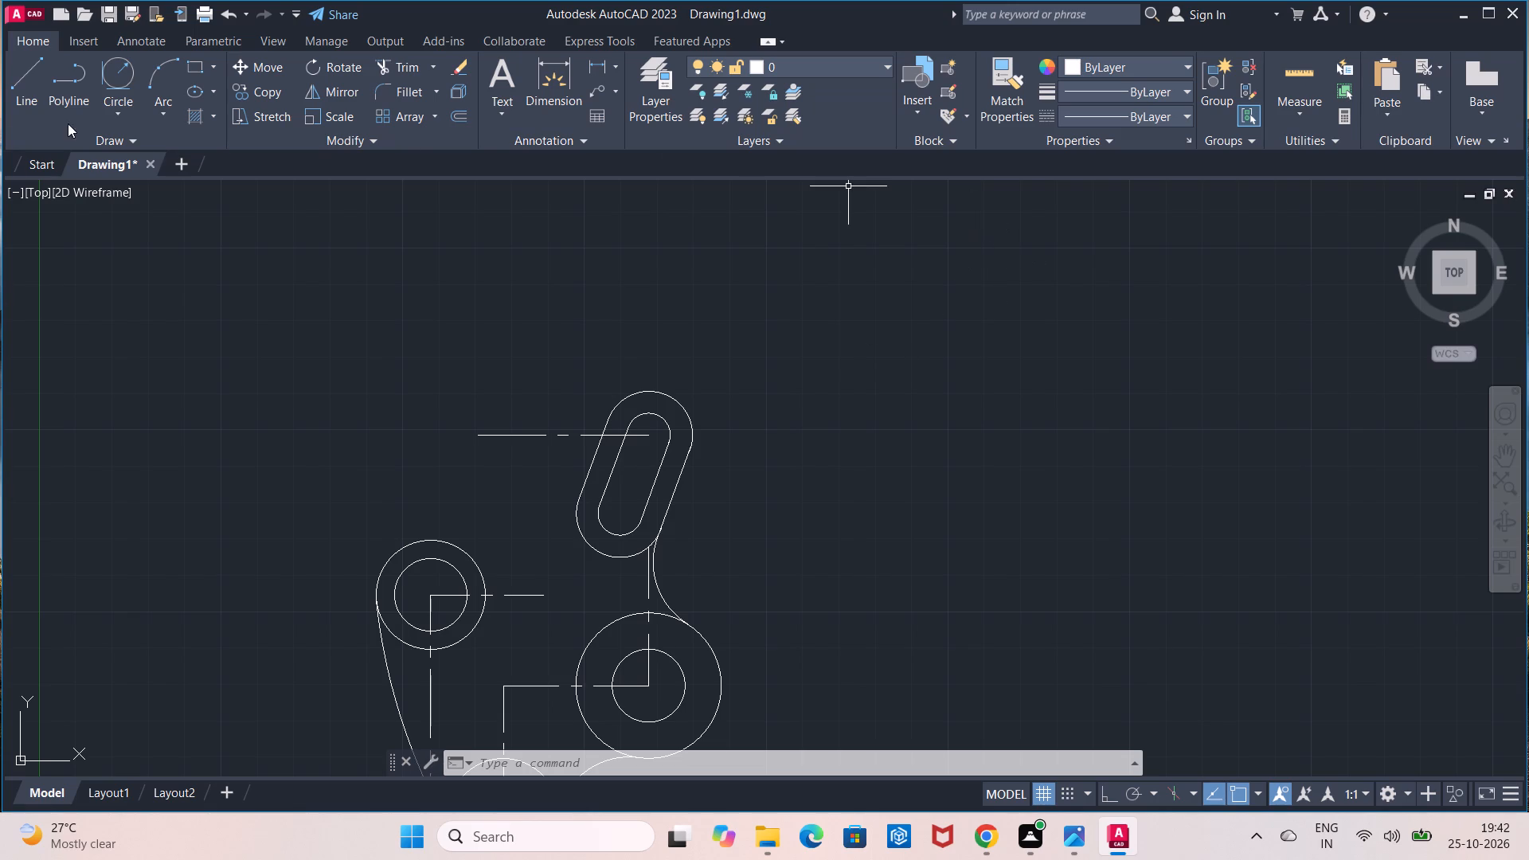
pyautogui.click(24, 97)
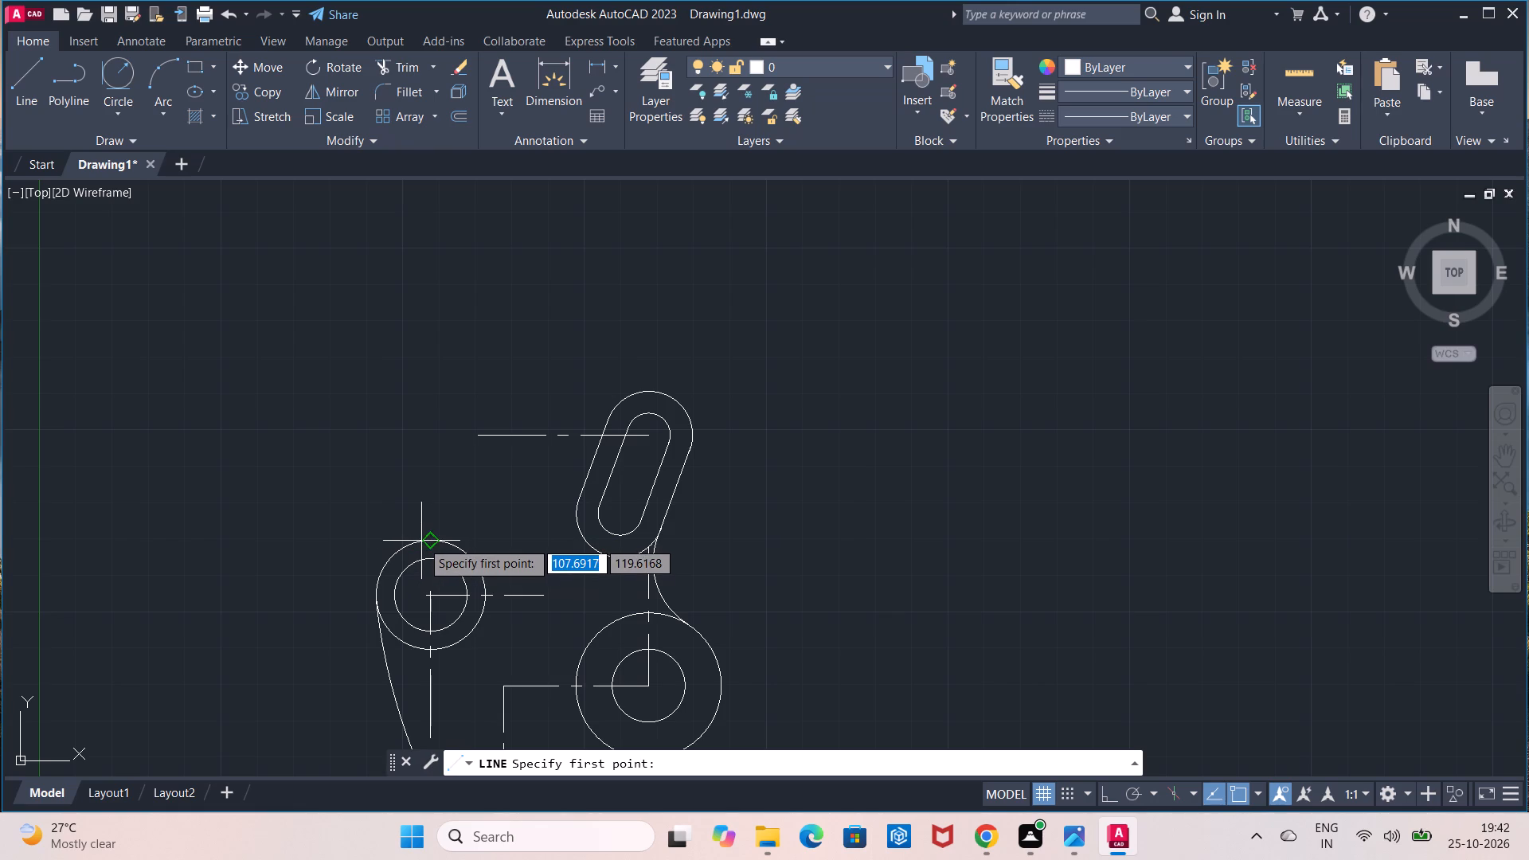
pyautogui.click(419, 542)
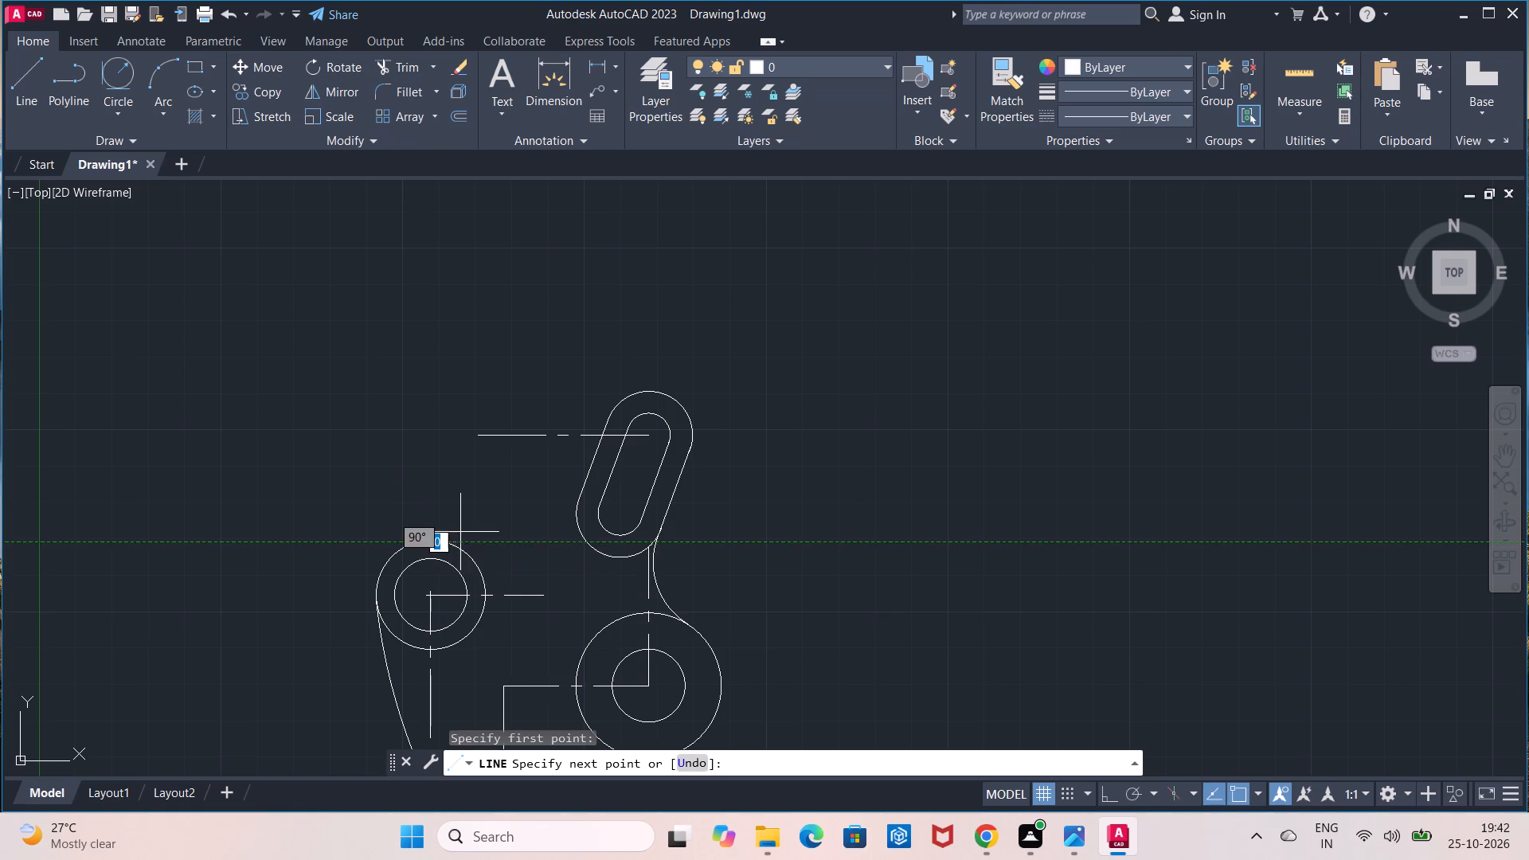
pyautogui.click(506, 521)
pyautogui.press('Escape')
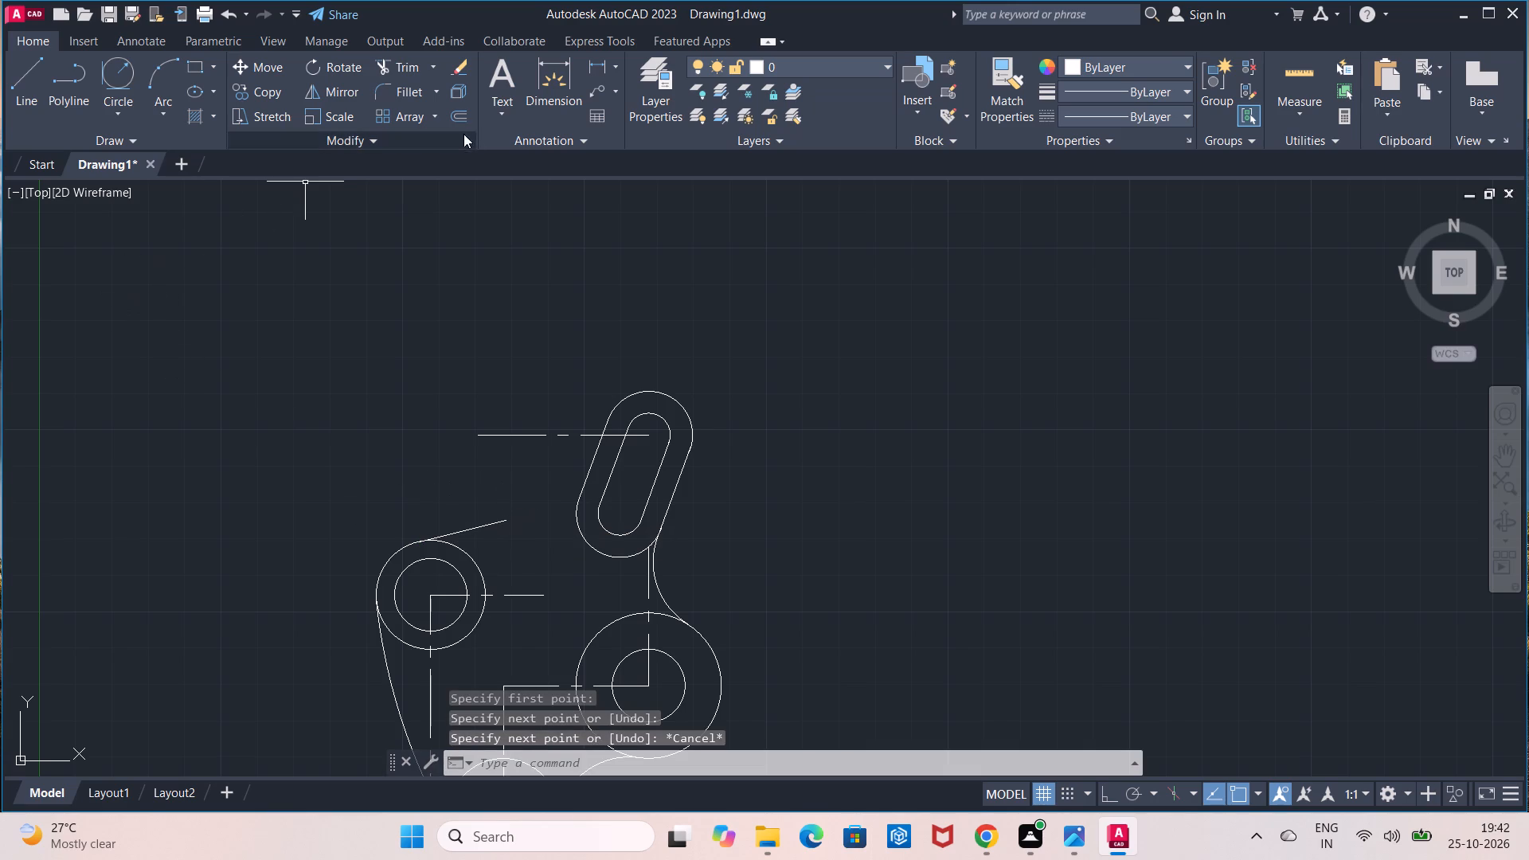
# Check the angle between the new line and the left circle's horizontal centre line with an angular dimension, without placing it.
pyautogui.click(617, 73)
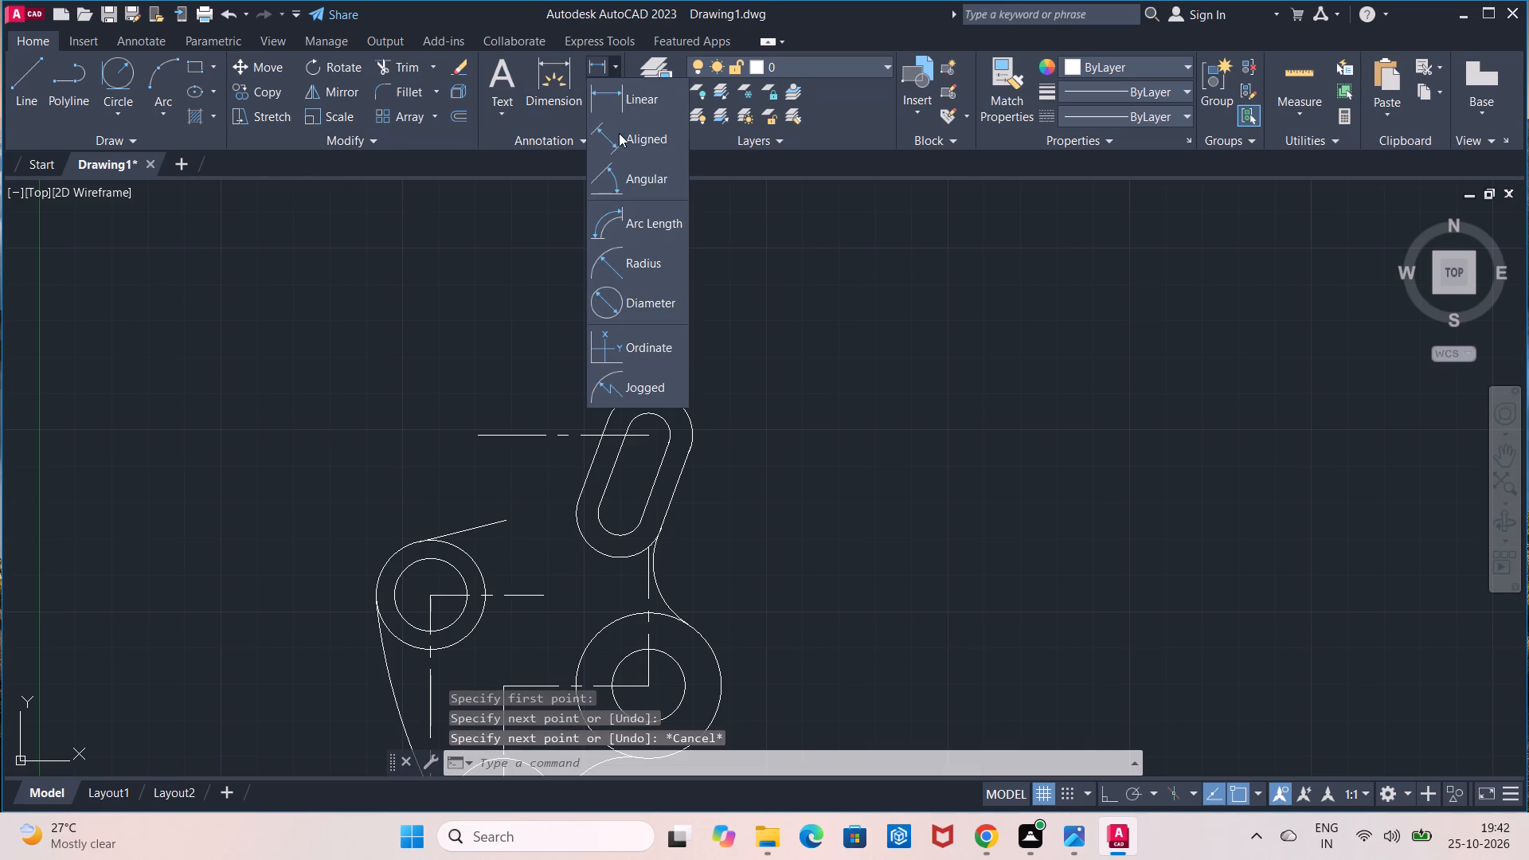
pyautogui.click(646, 192)
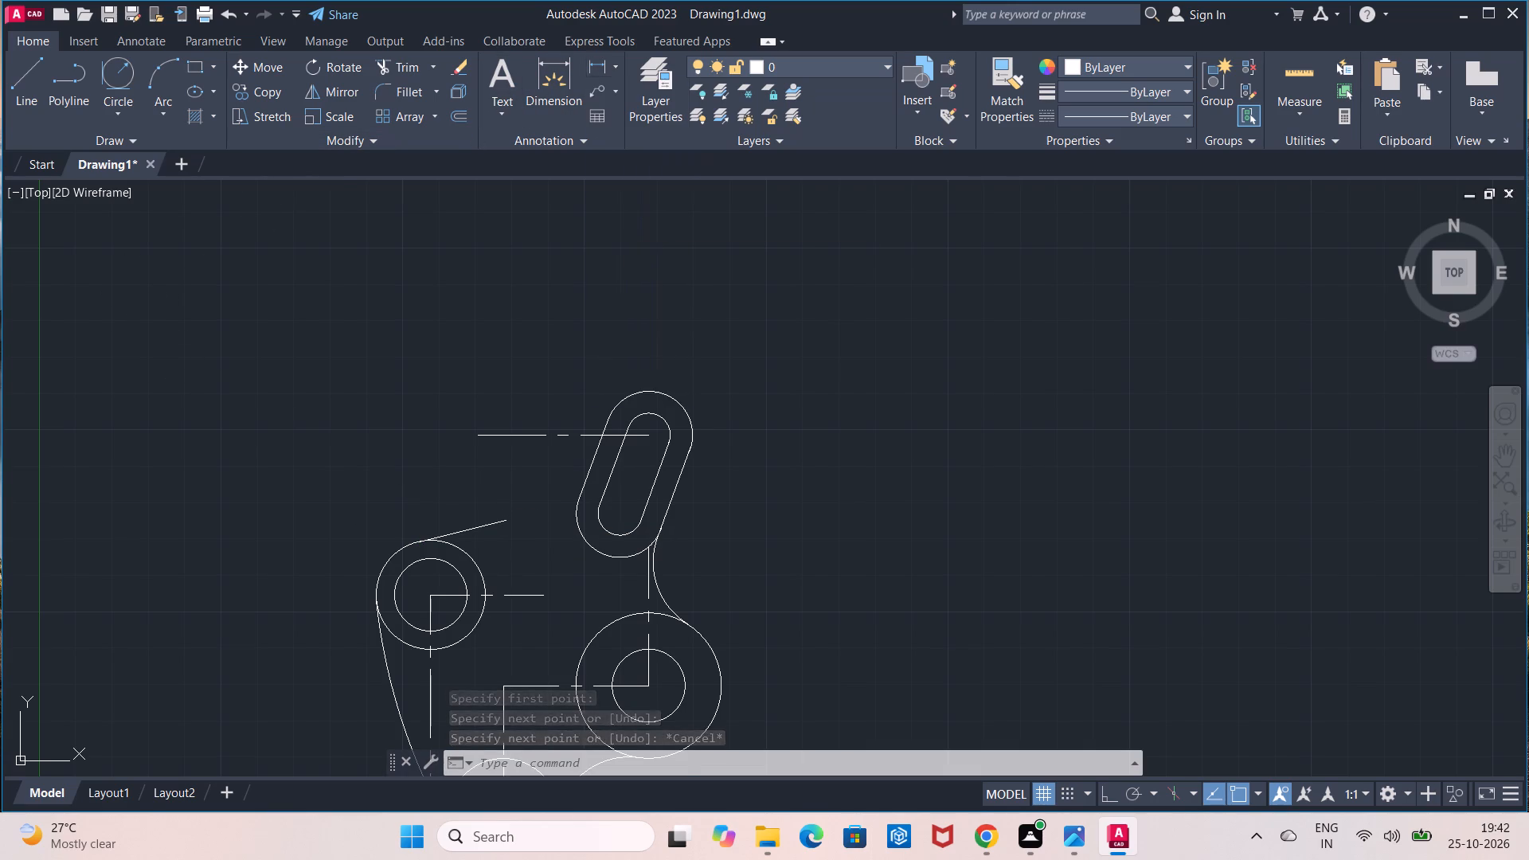
pyautogui.click(485, 526)
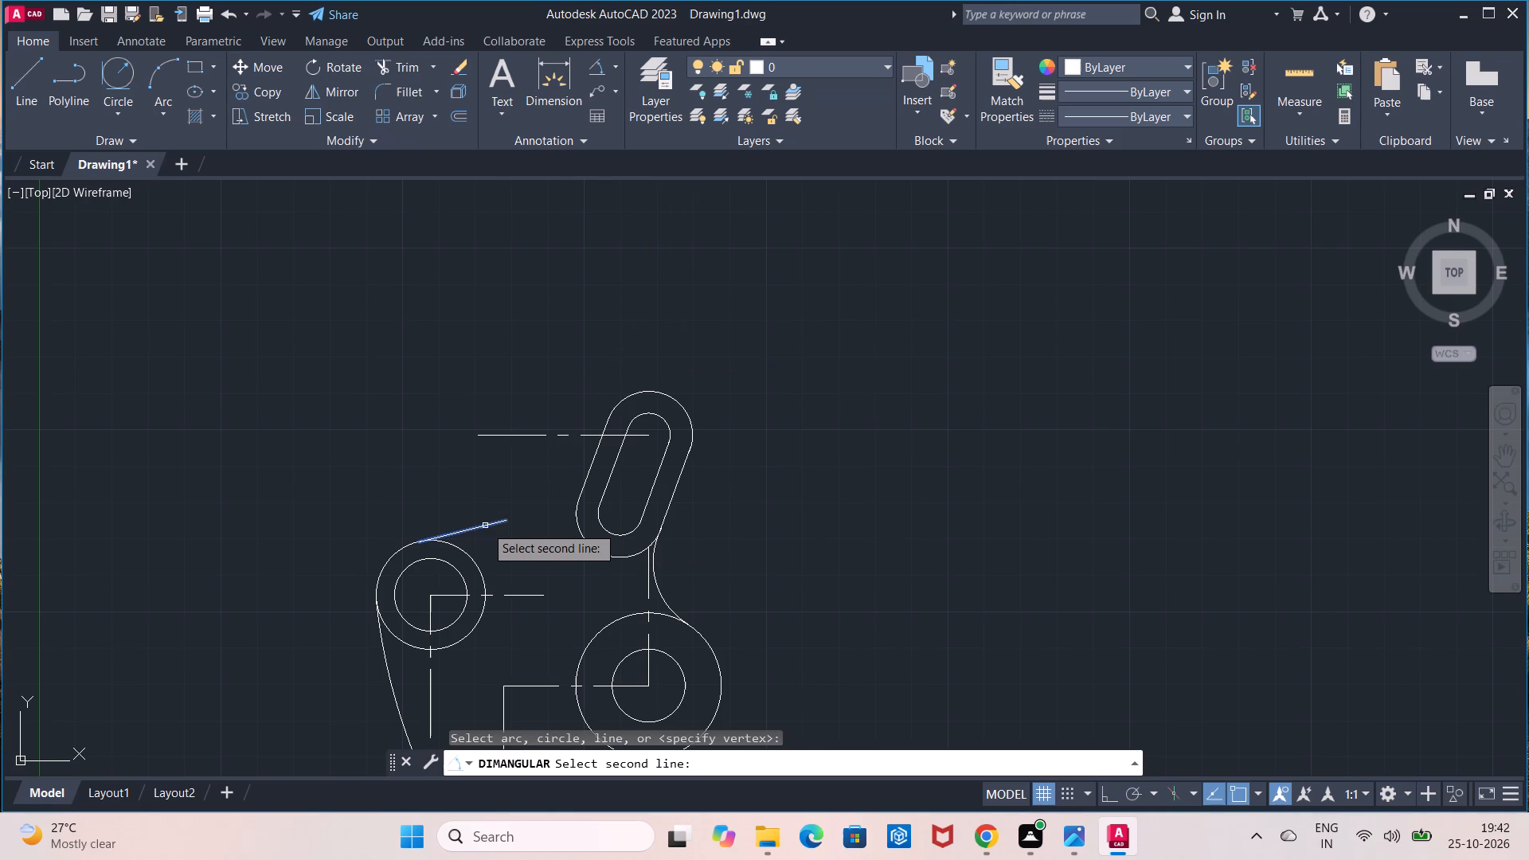
pyautogui.click(511, 596)
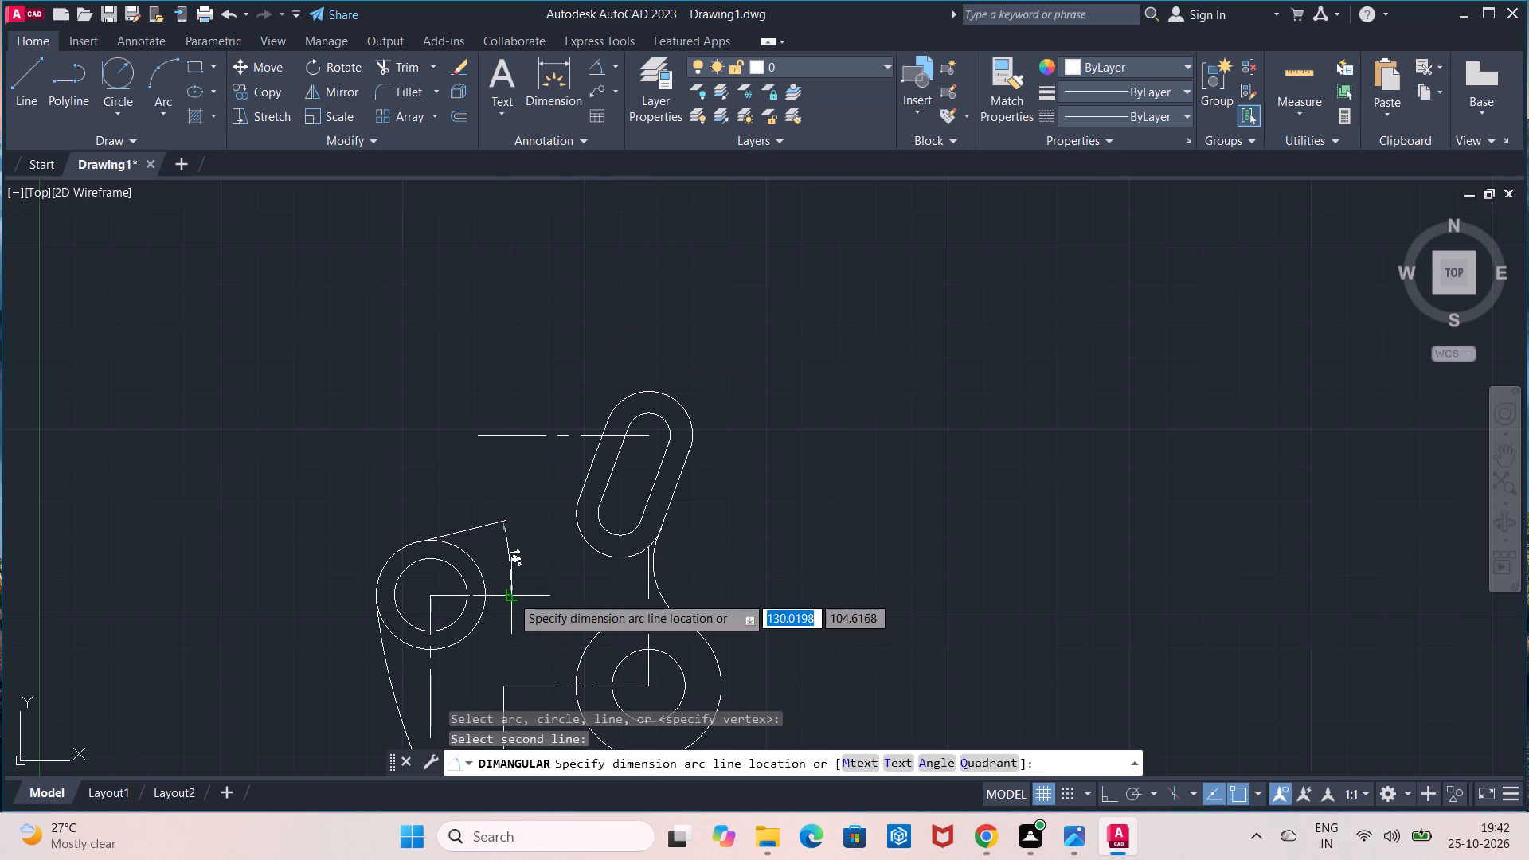
pyautogui.scroll(2, 511, 596)
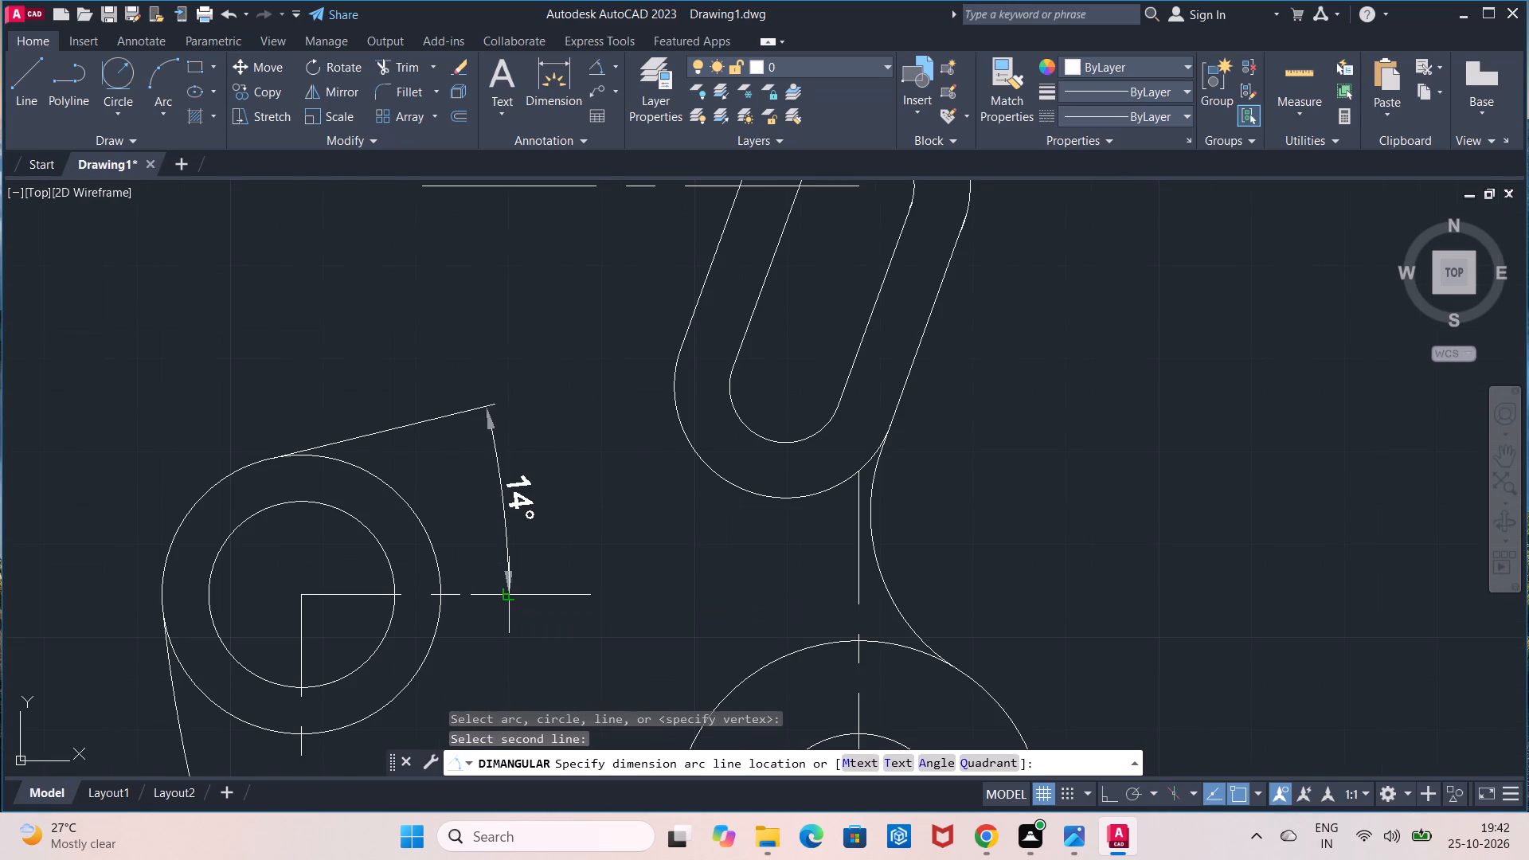
pyautogui.press('Escape')
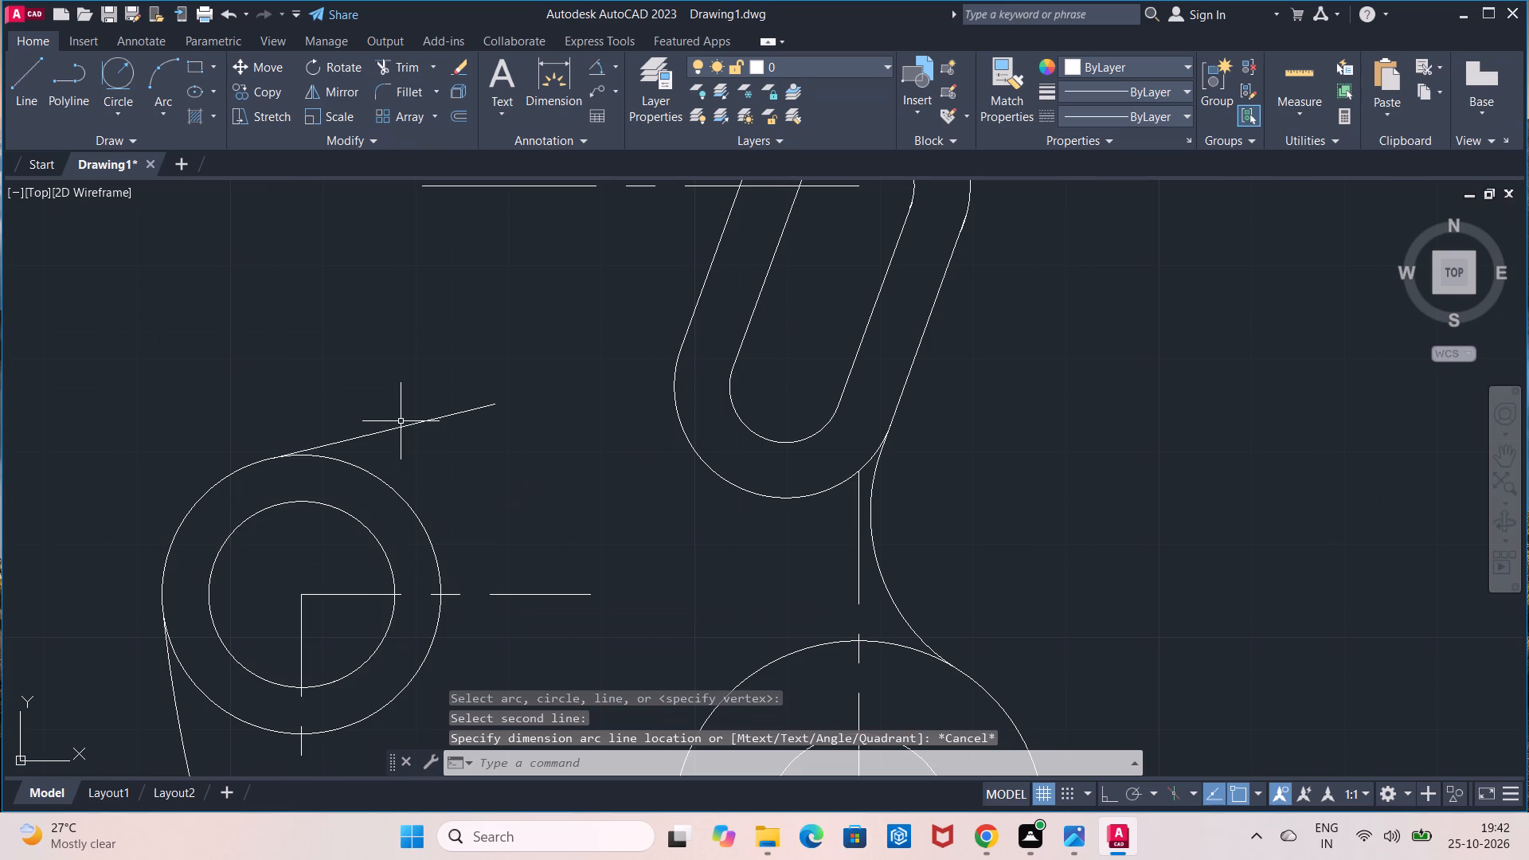
# Delete the short line running from the upper edge of the left radius 15 circle toward the slot.
pyautogui.click(406, 424)
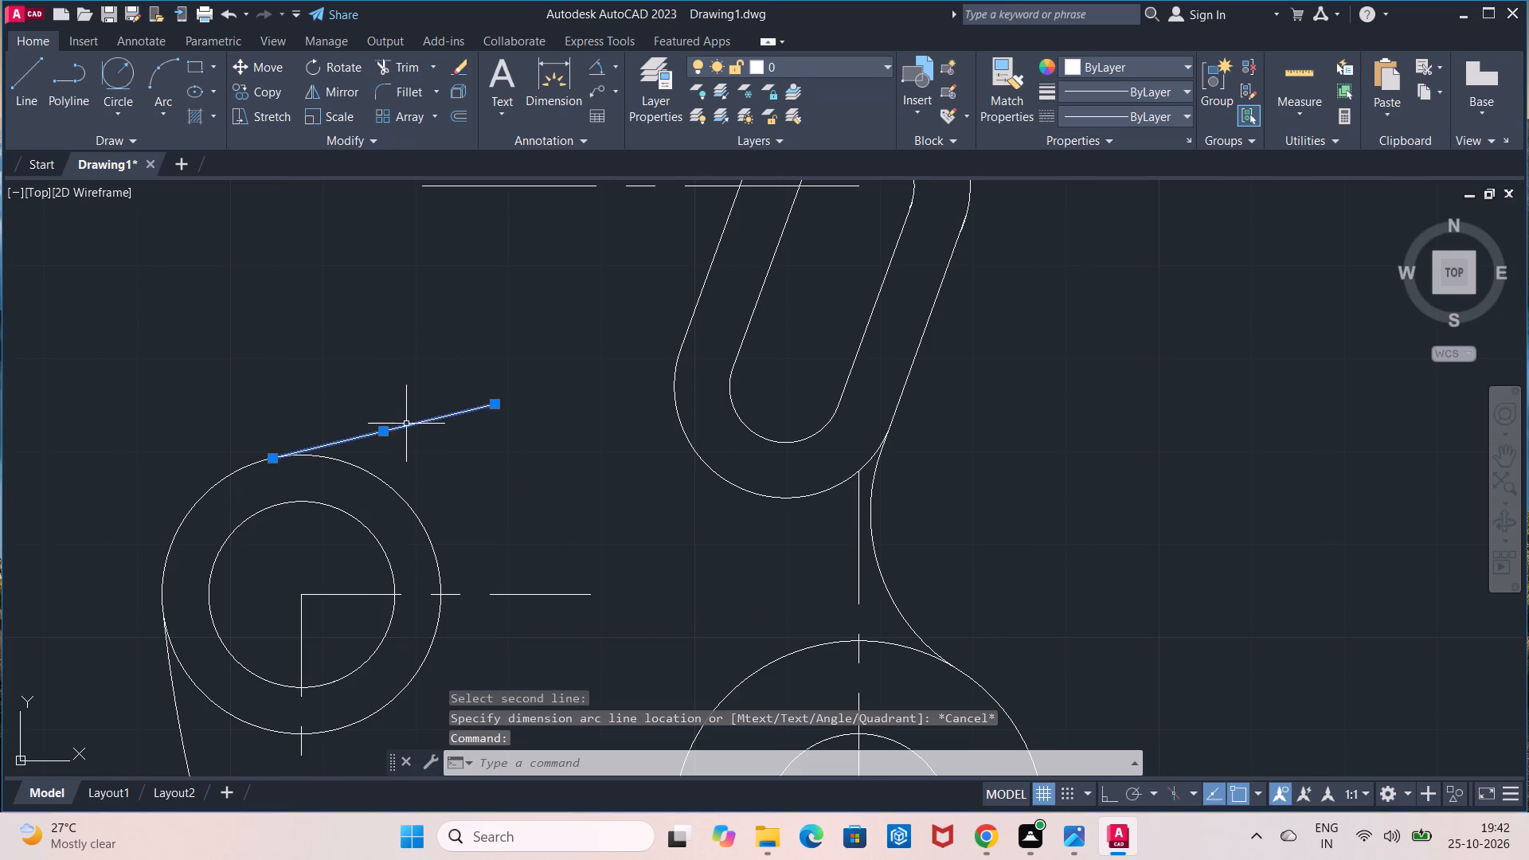
pyautogui.press('Delete')
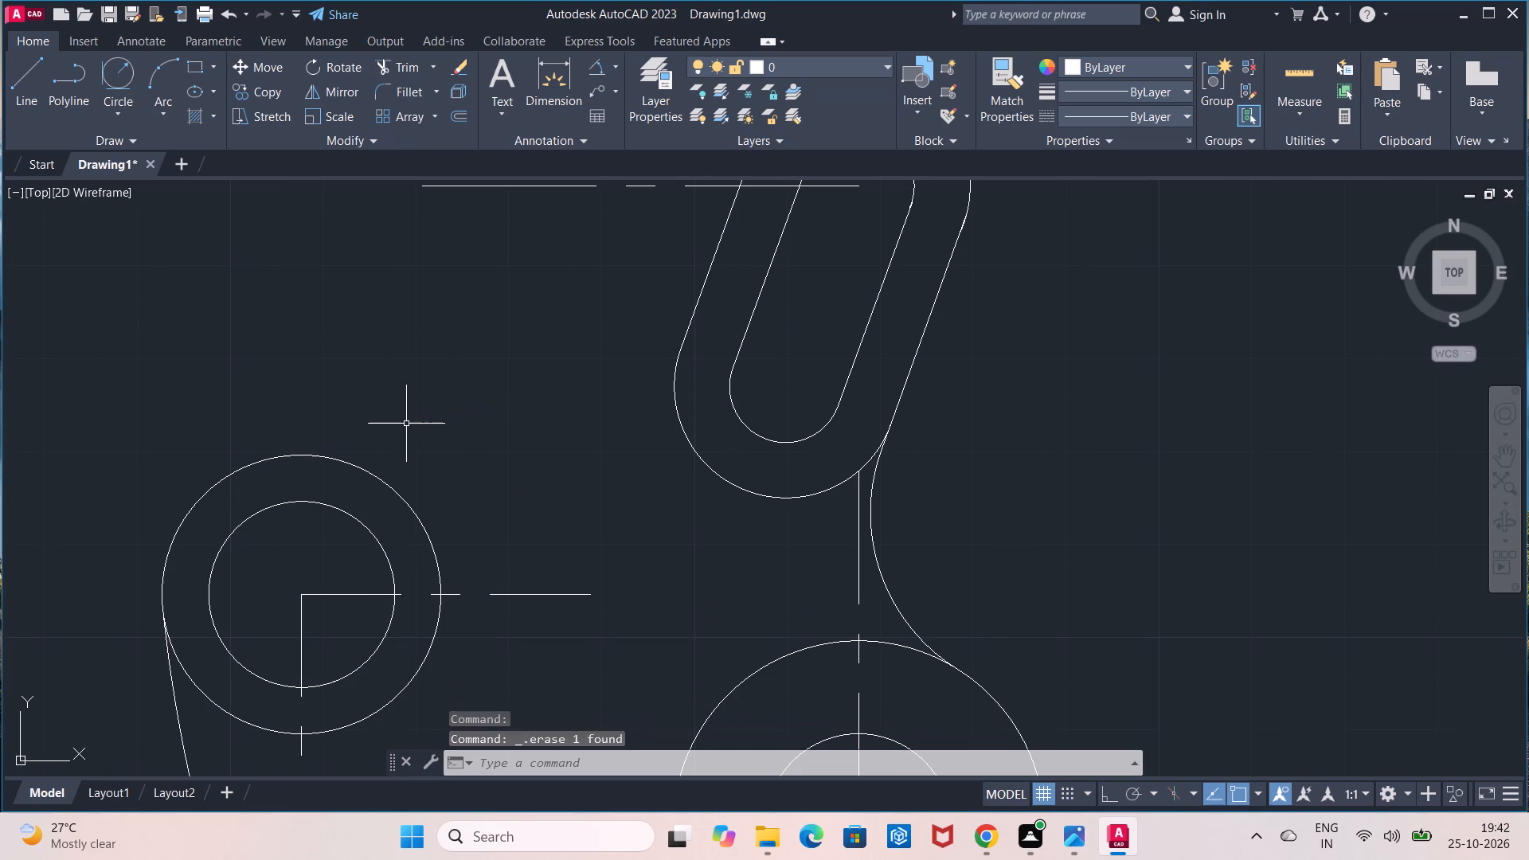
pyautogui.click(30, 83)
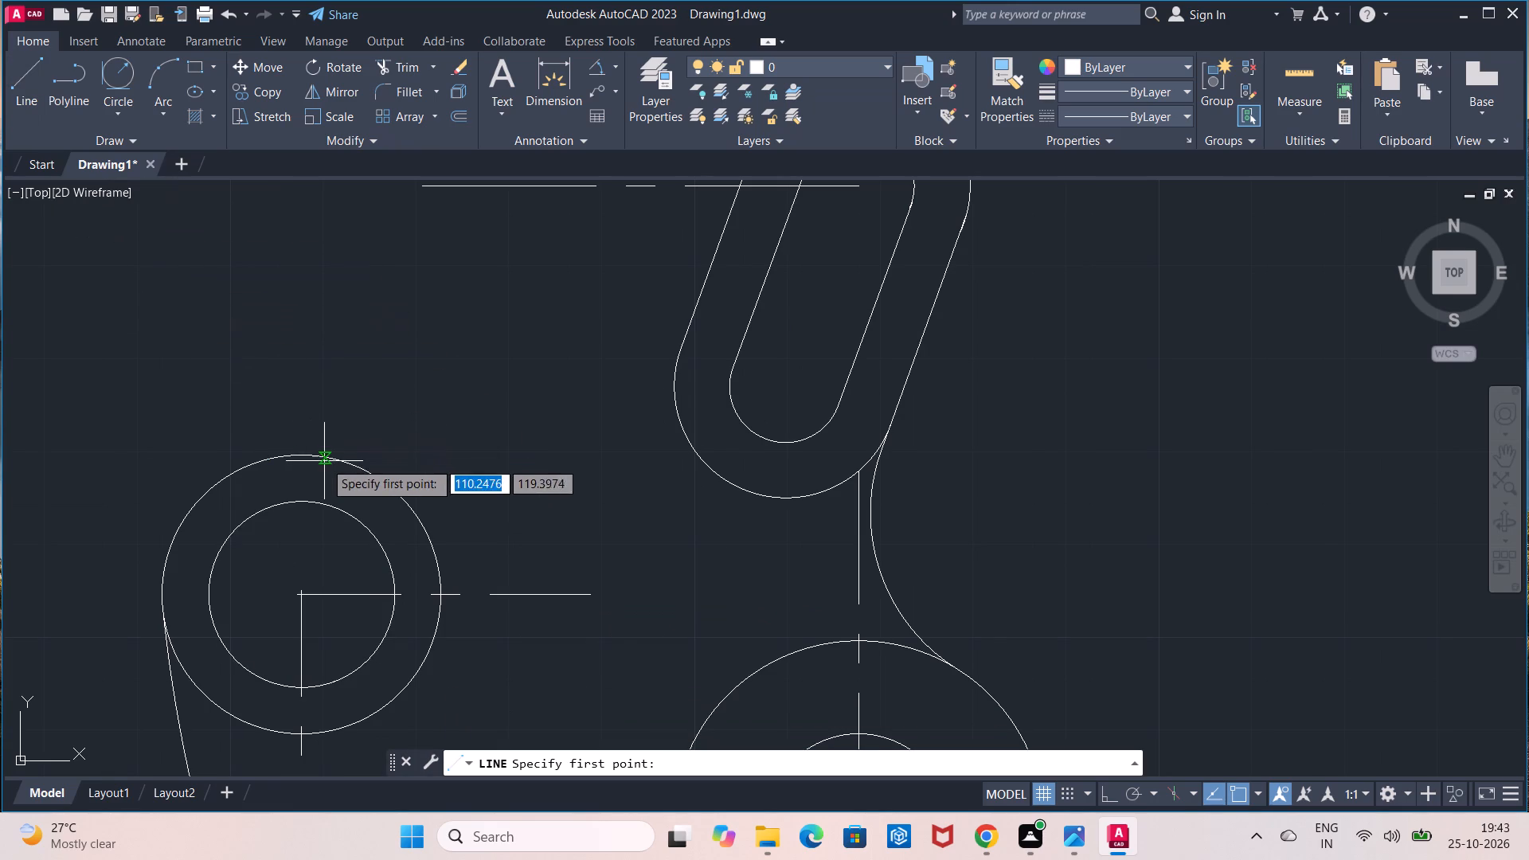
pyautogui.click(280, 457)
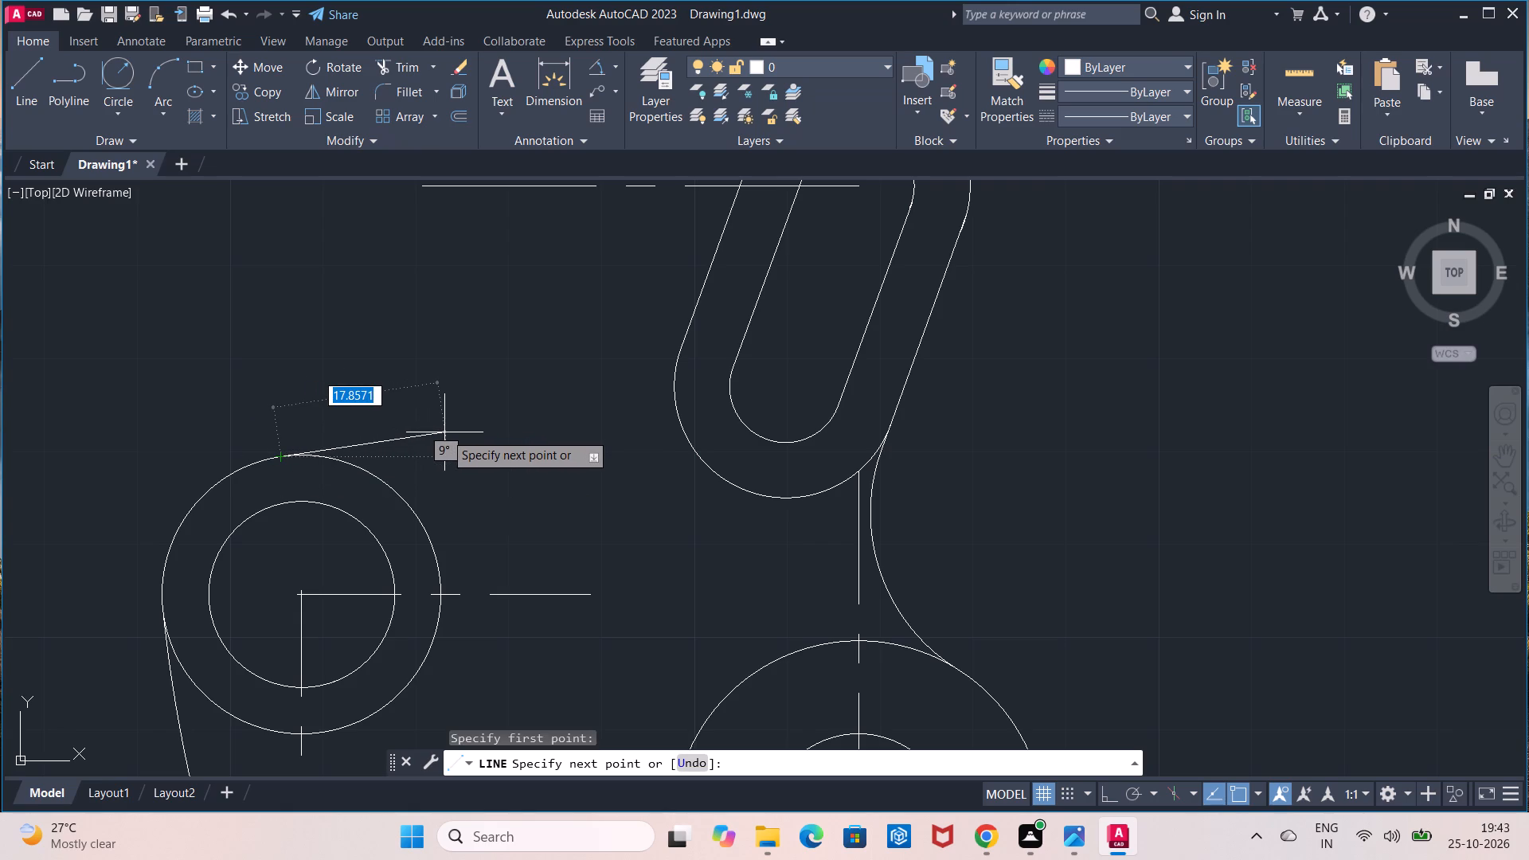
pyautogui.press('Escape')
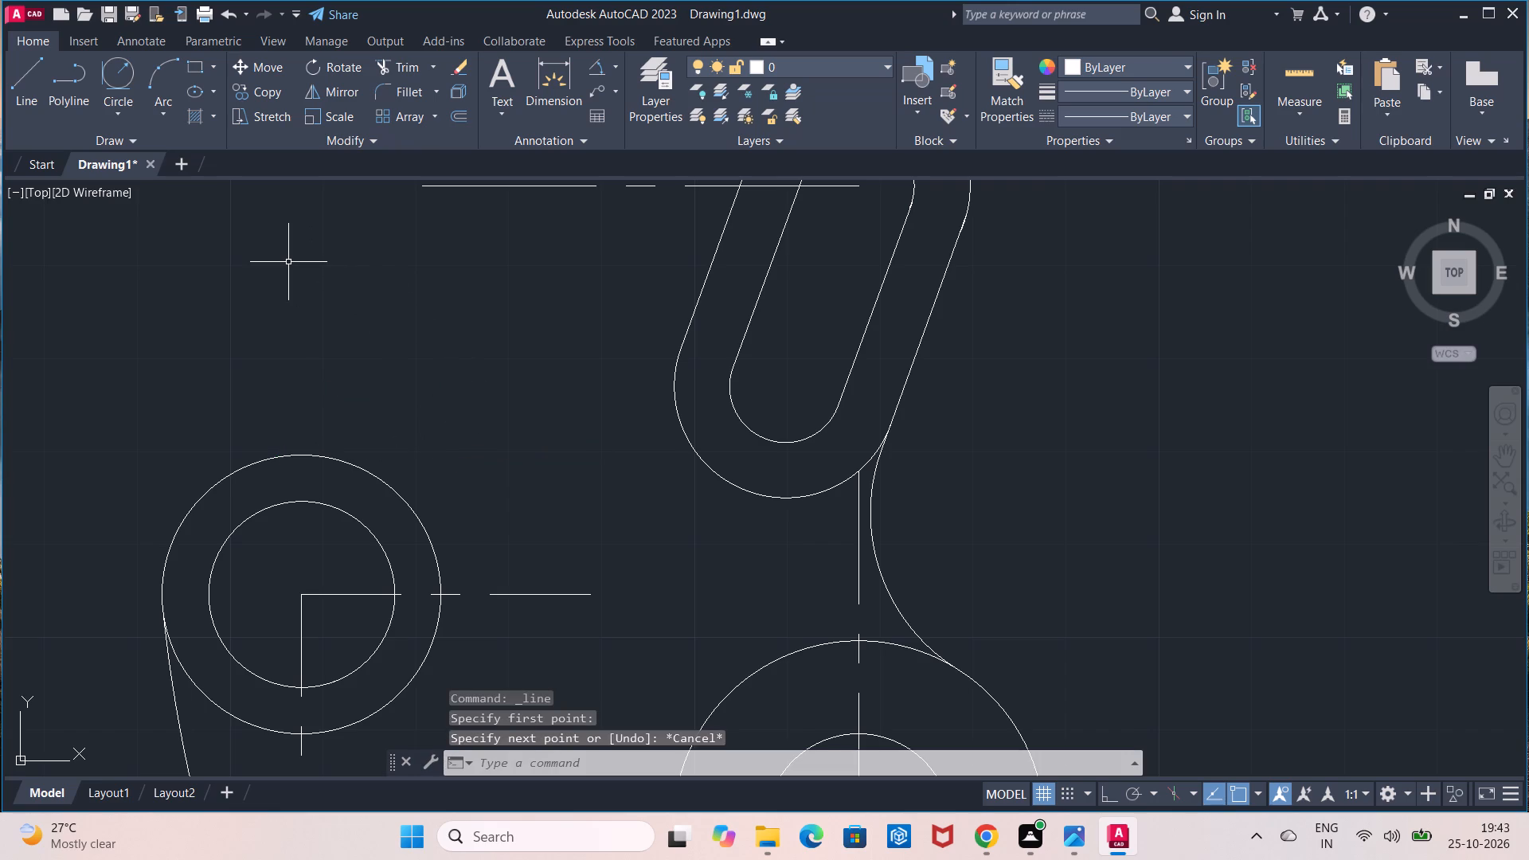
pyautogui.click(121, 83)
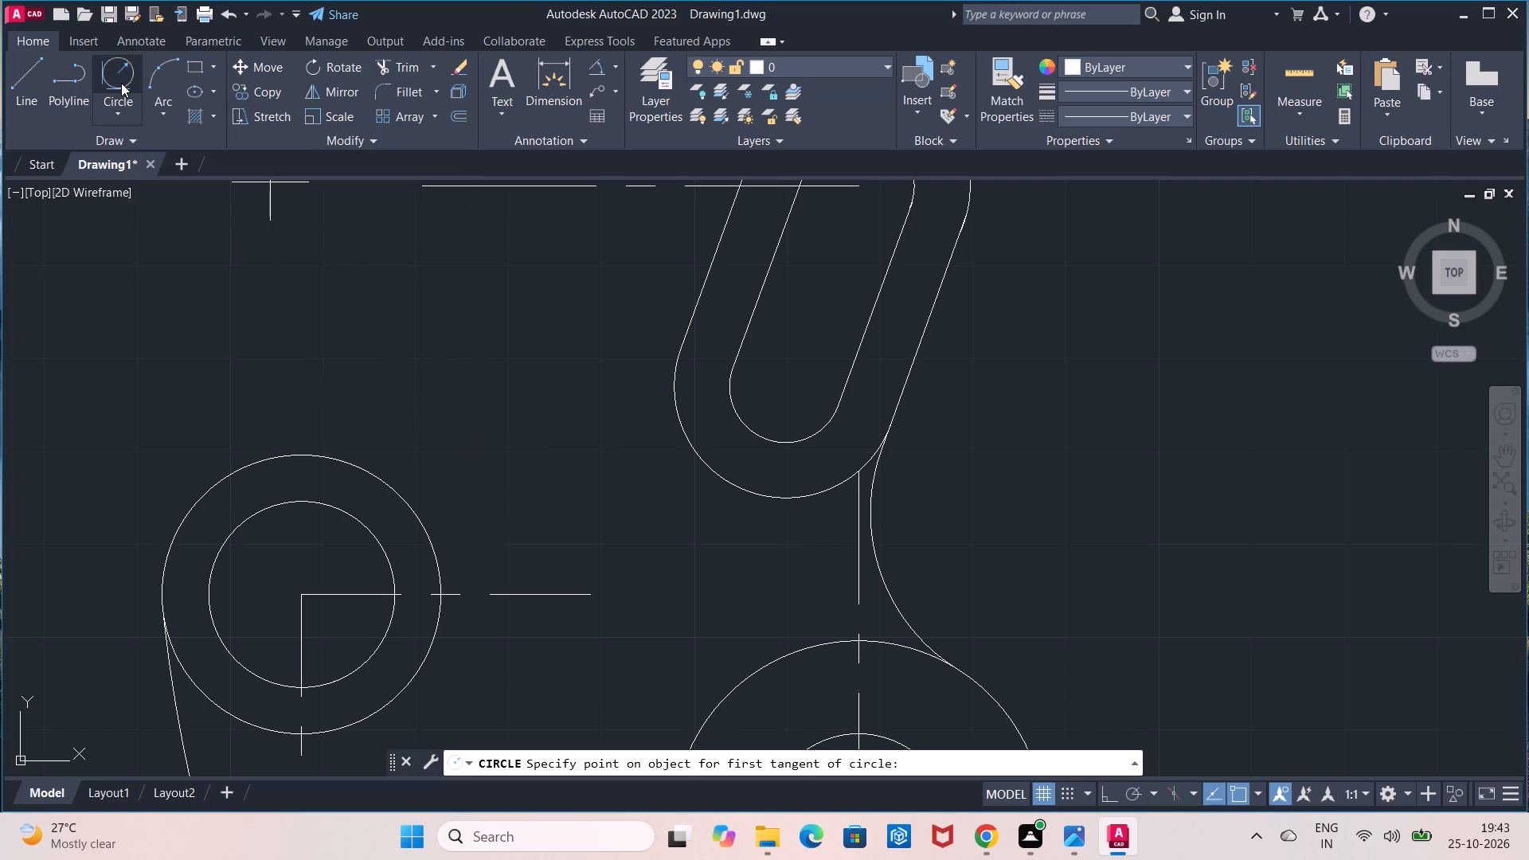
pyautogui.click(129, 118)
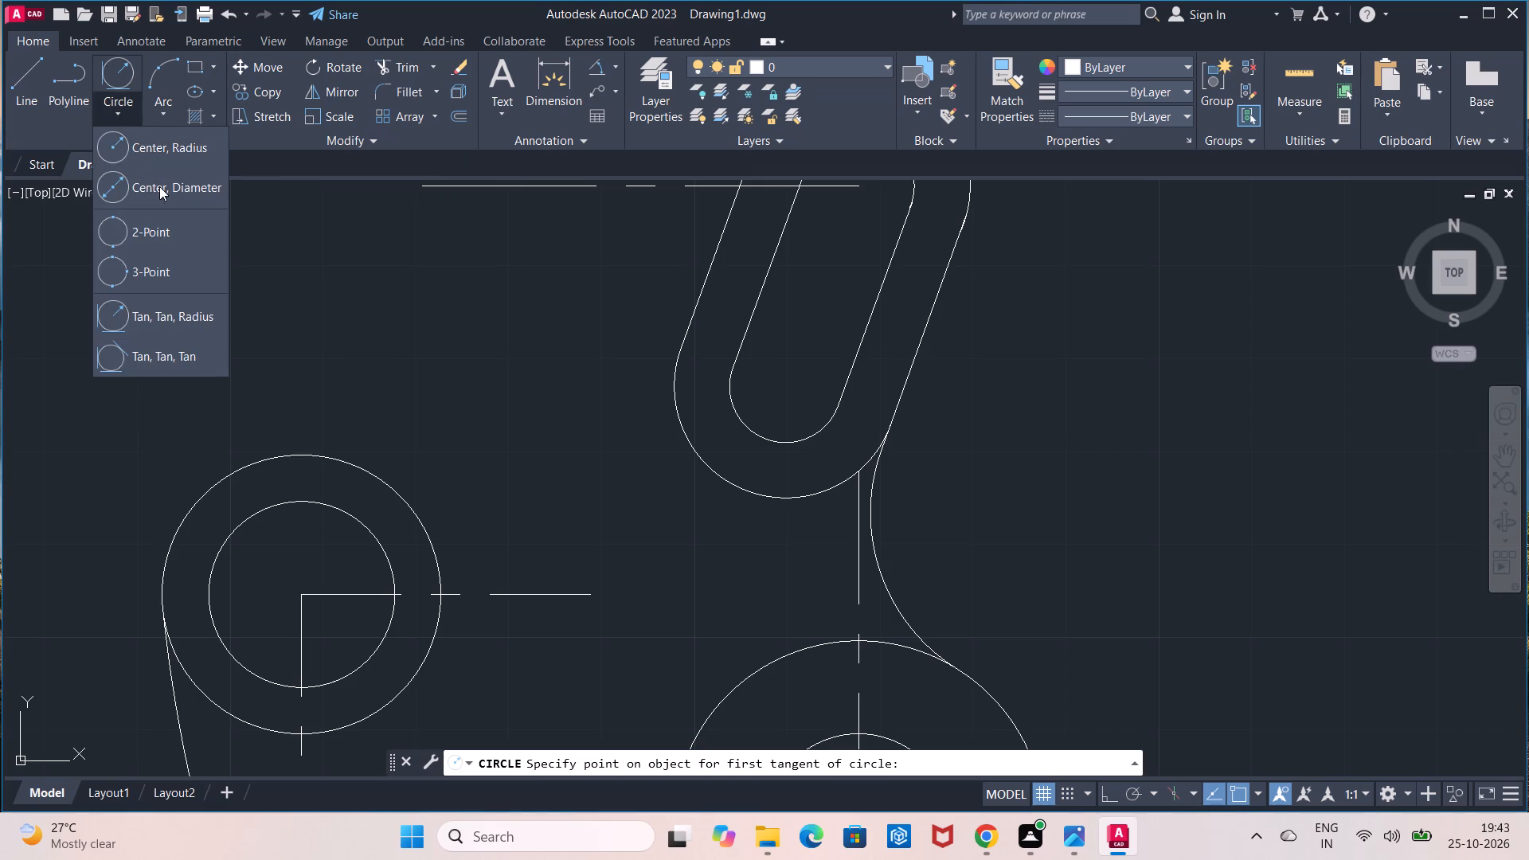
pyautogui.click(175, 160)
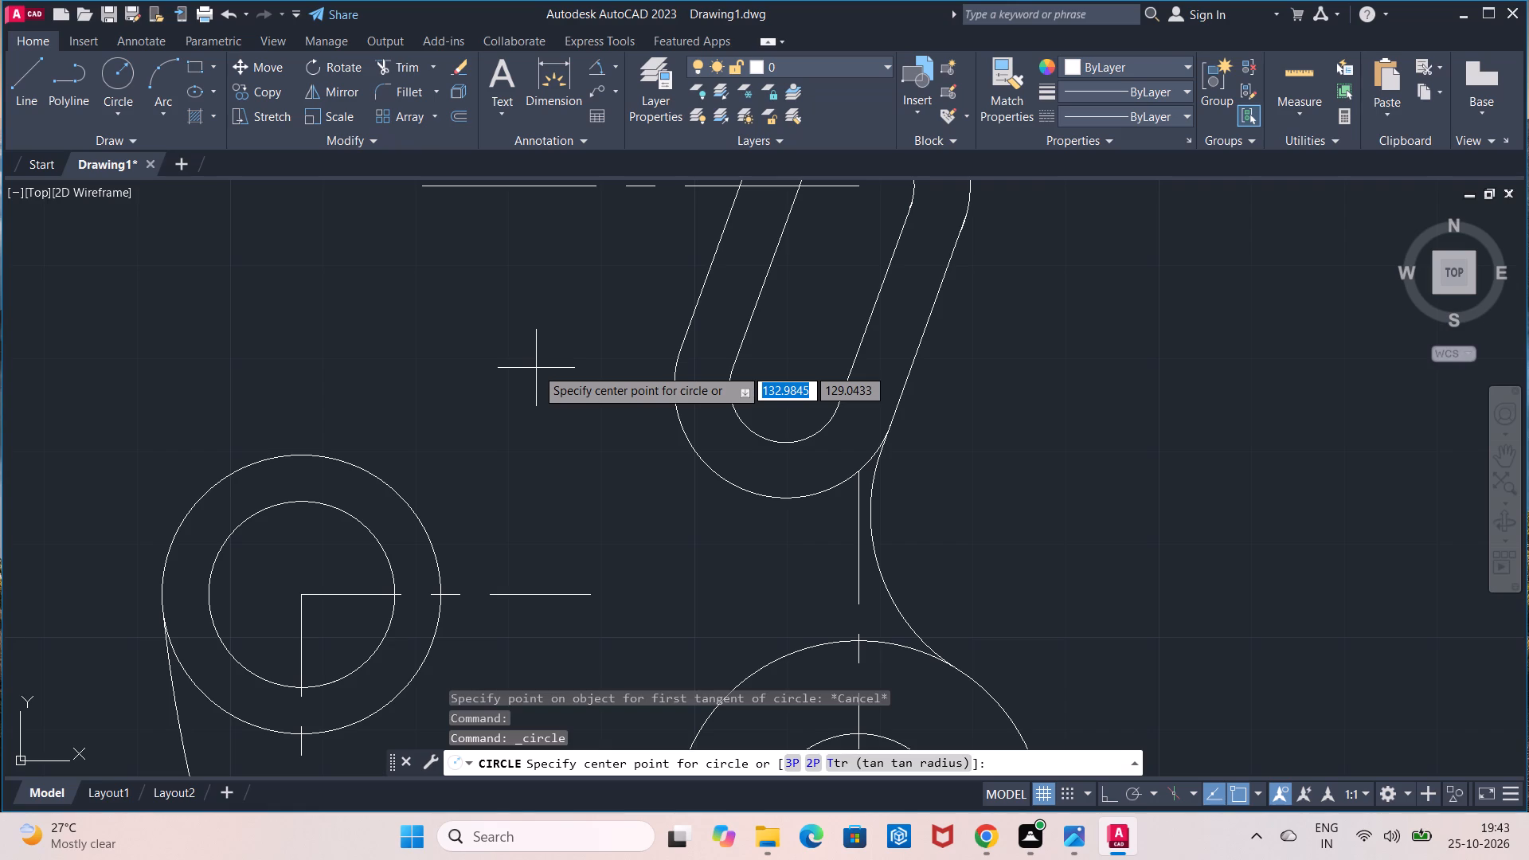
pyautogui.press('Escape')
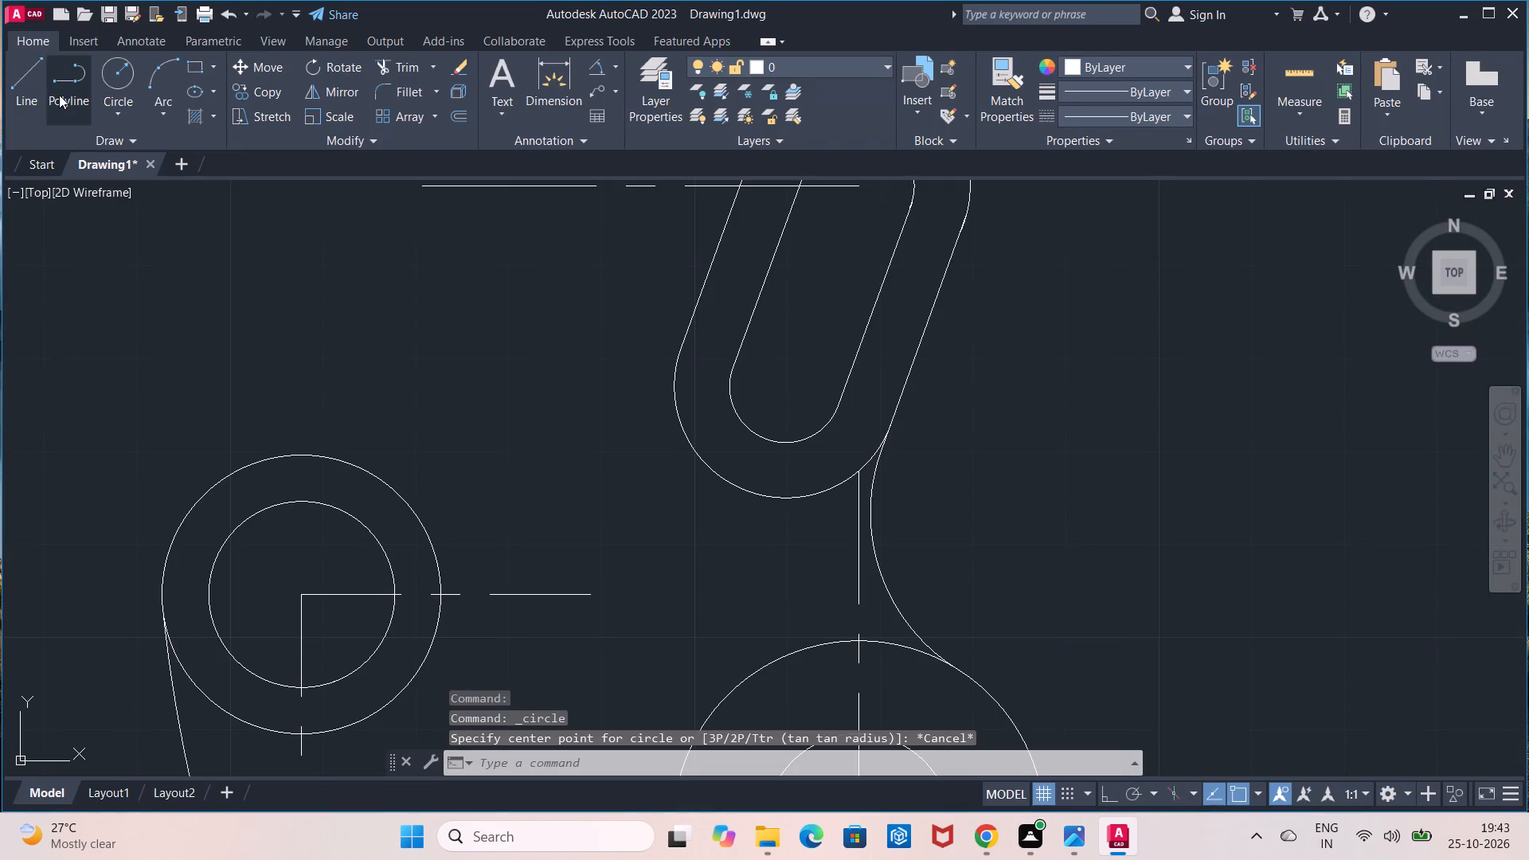
# Draw a line 45 long at 20° from the upper edge of the left radius 15 circle toward the slot.
pyautogui.click(33, 96)
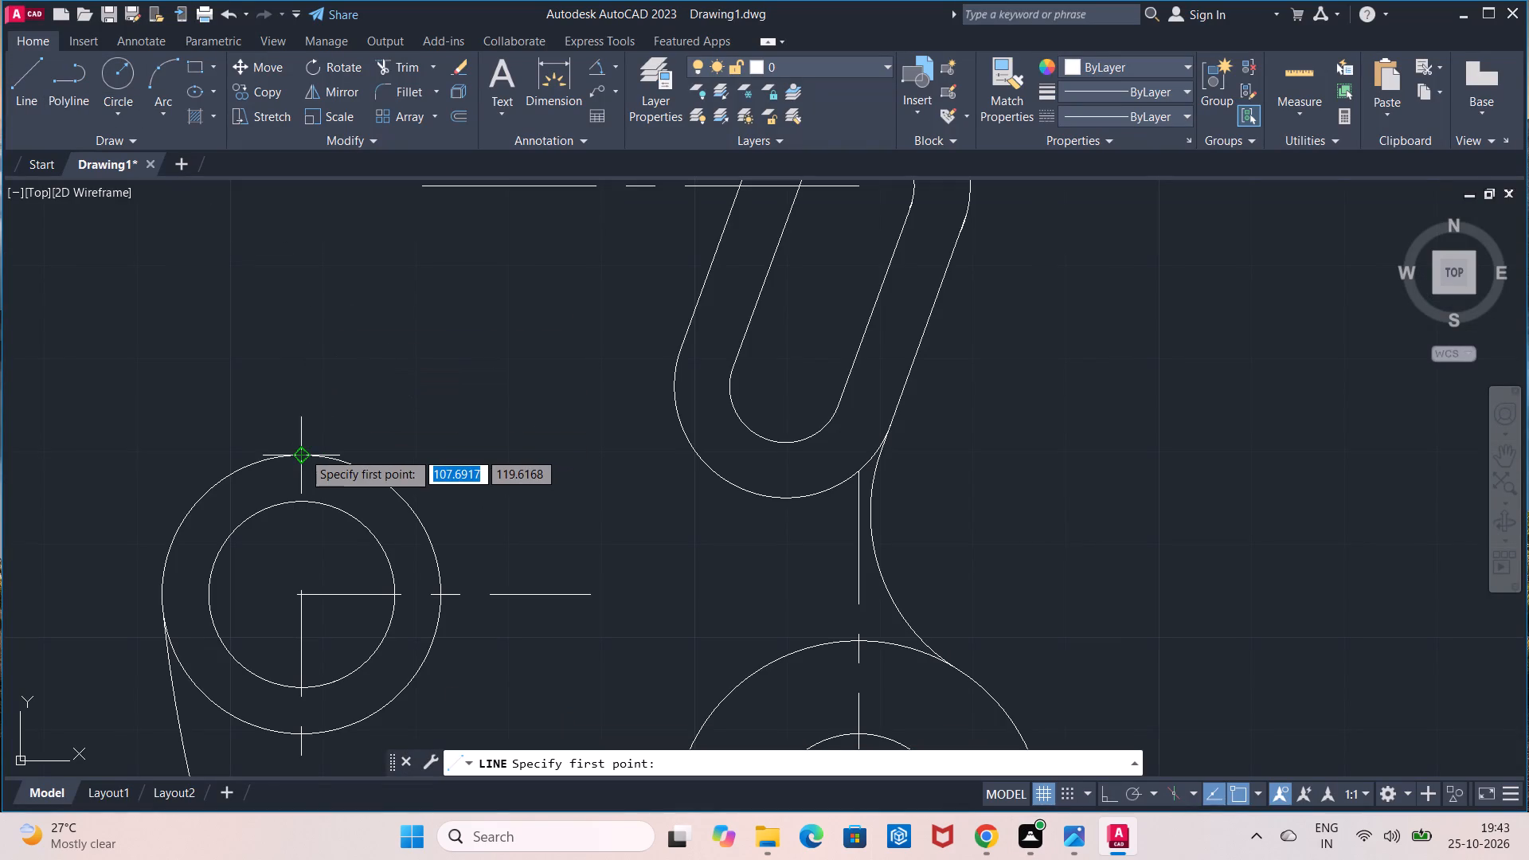
pyautogui.click(271, 459)
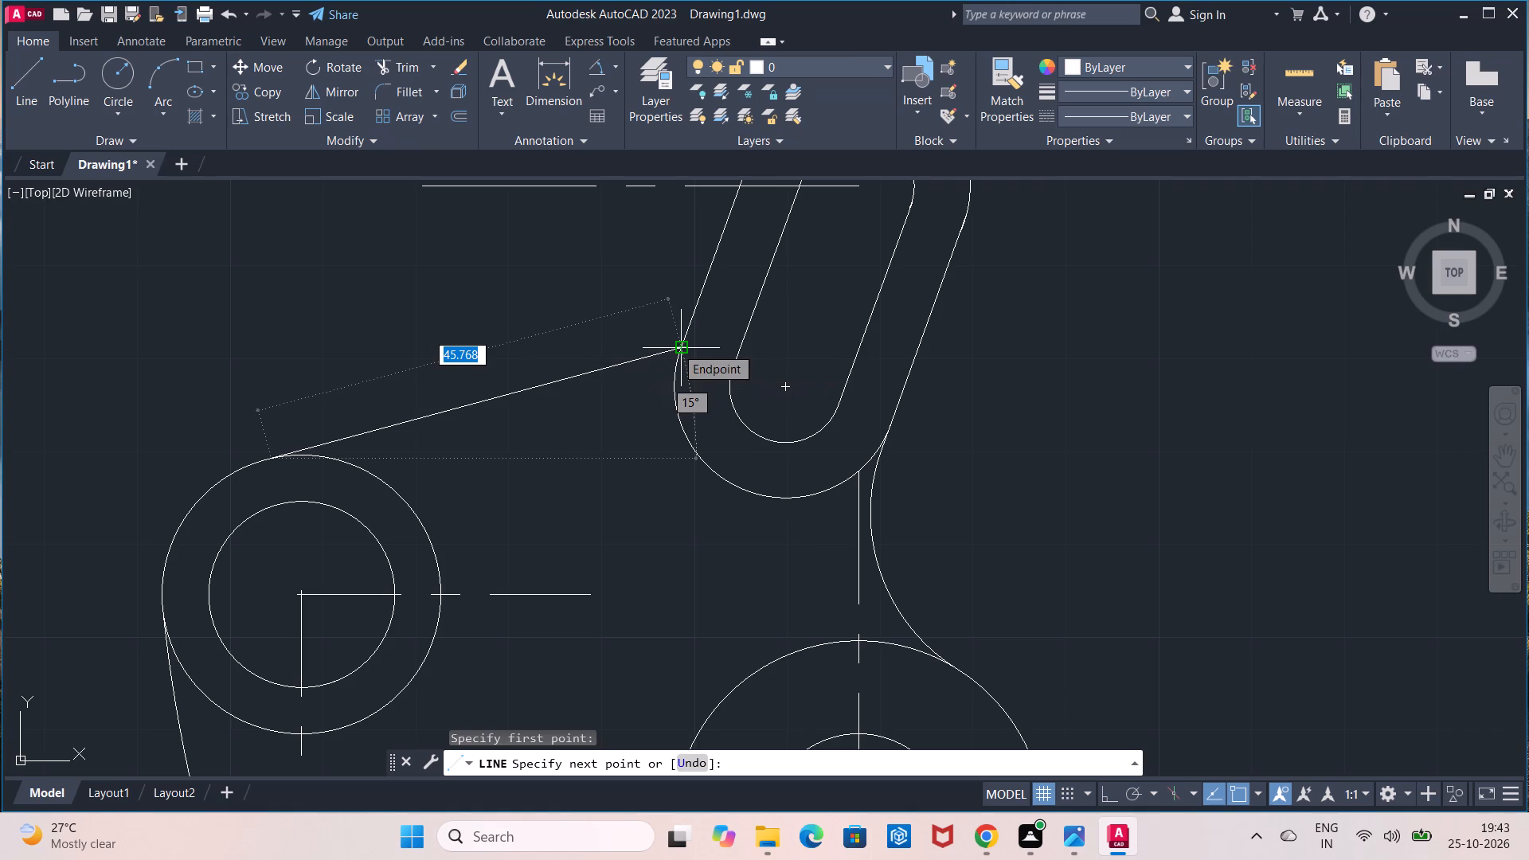
pyautogui.write('45')
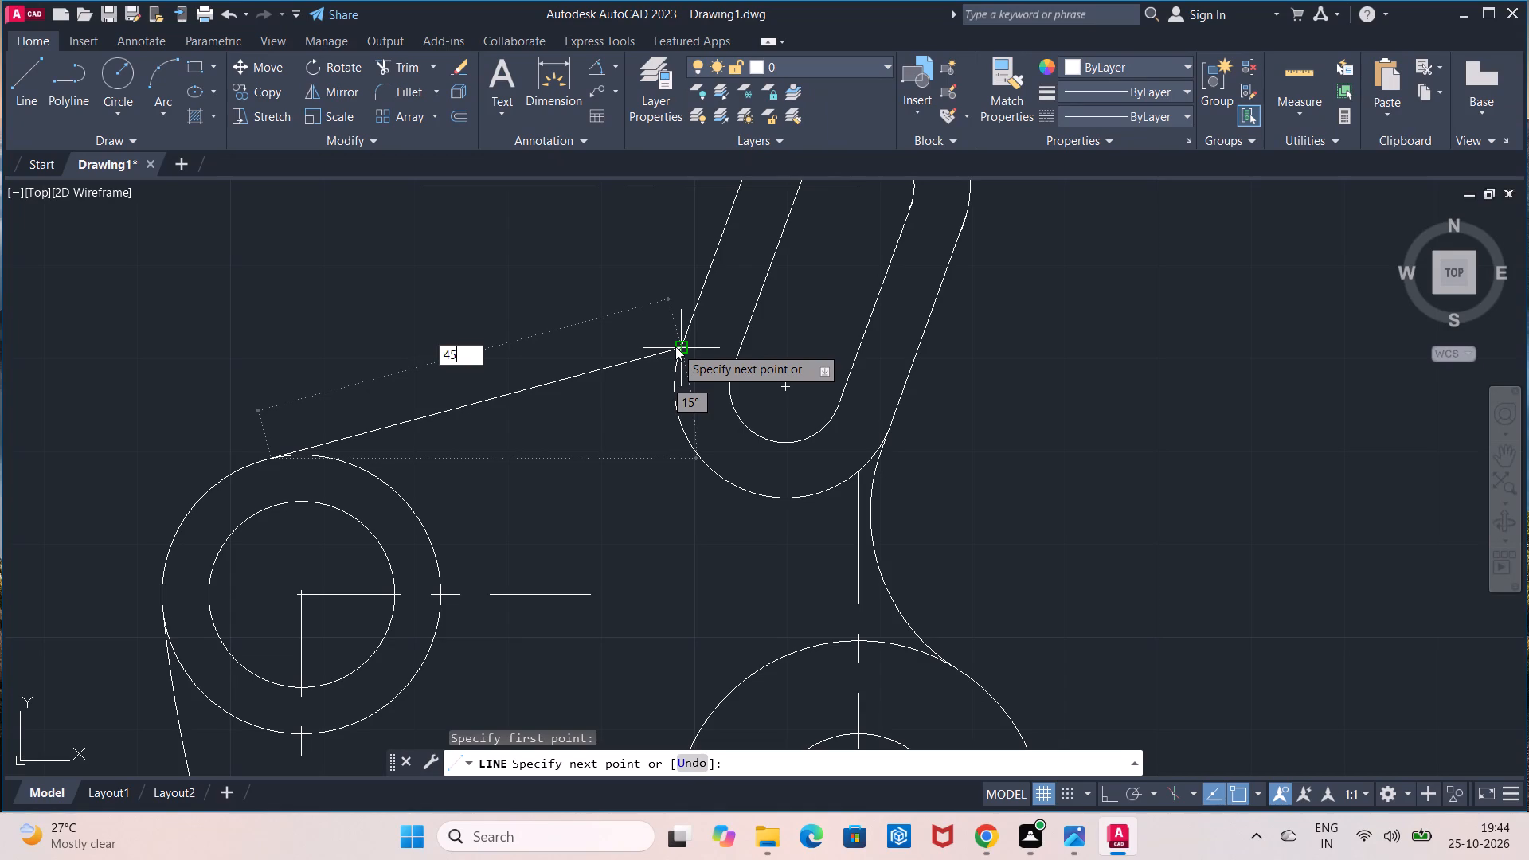
pyautogui.press('Tab')
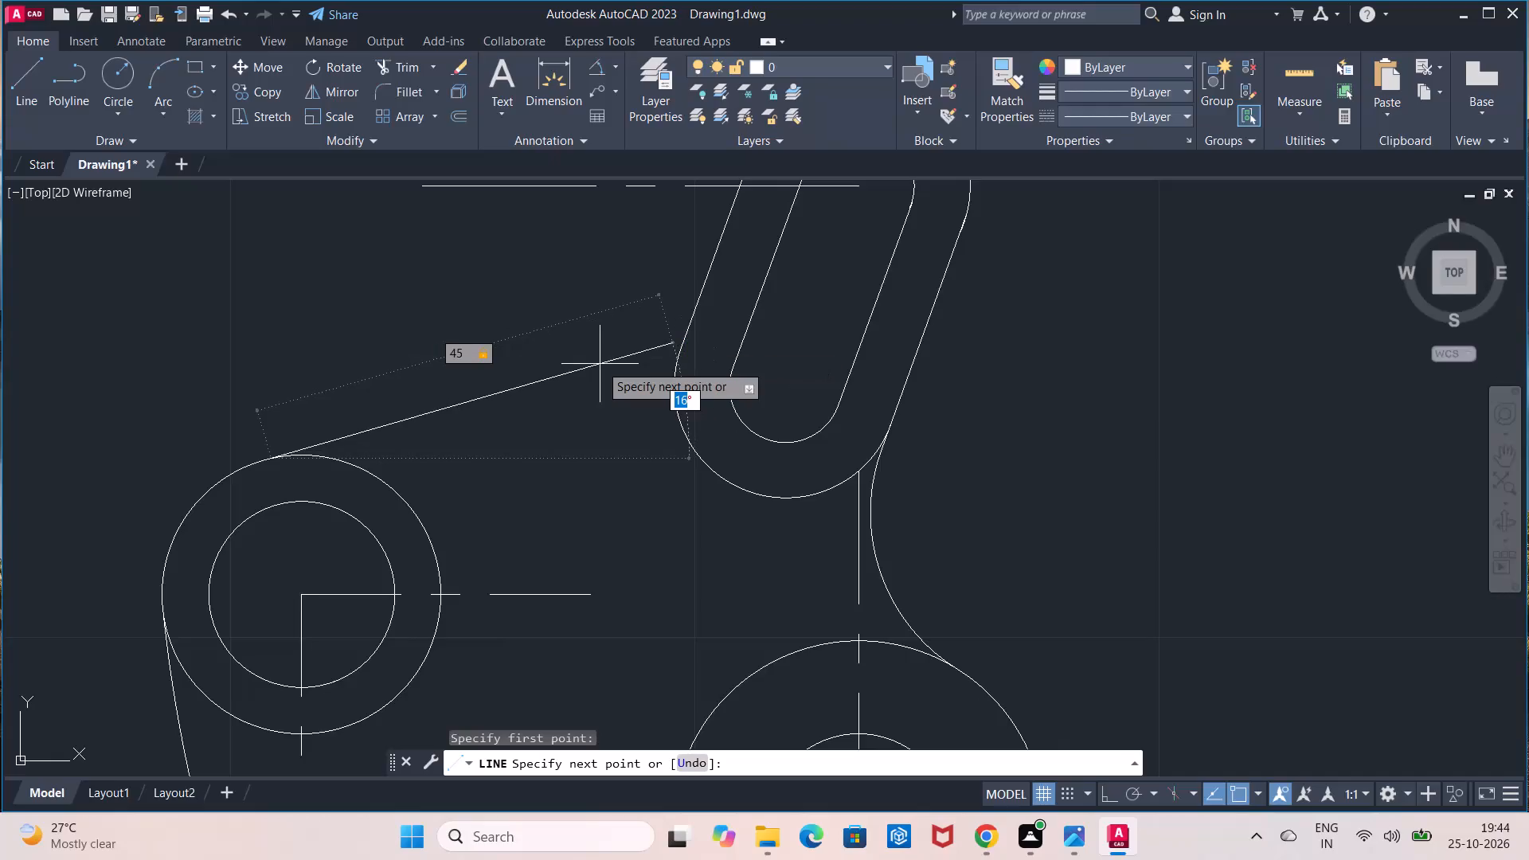
pyautogui.press('2')
pyautogui.press('0')
pyautogui.press('Return')
pyautogui.press('Escape')
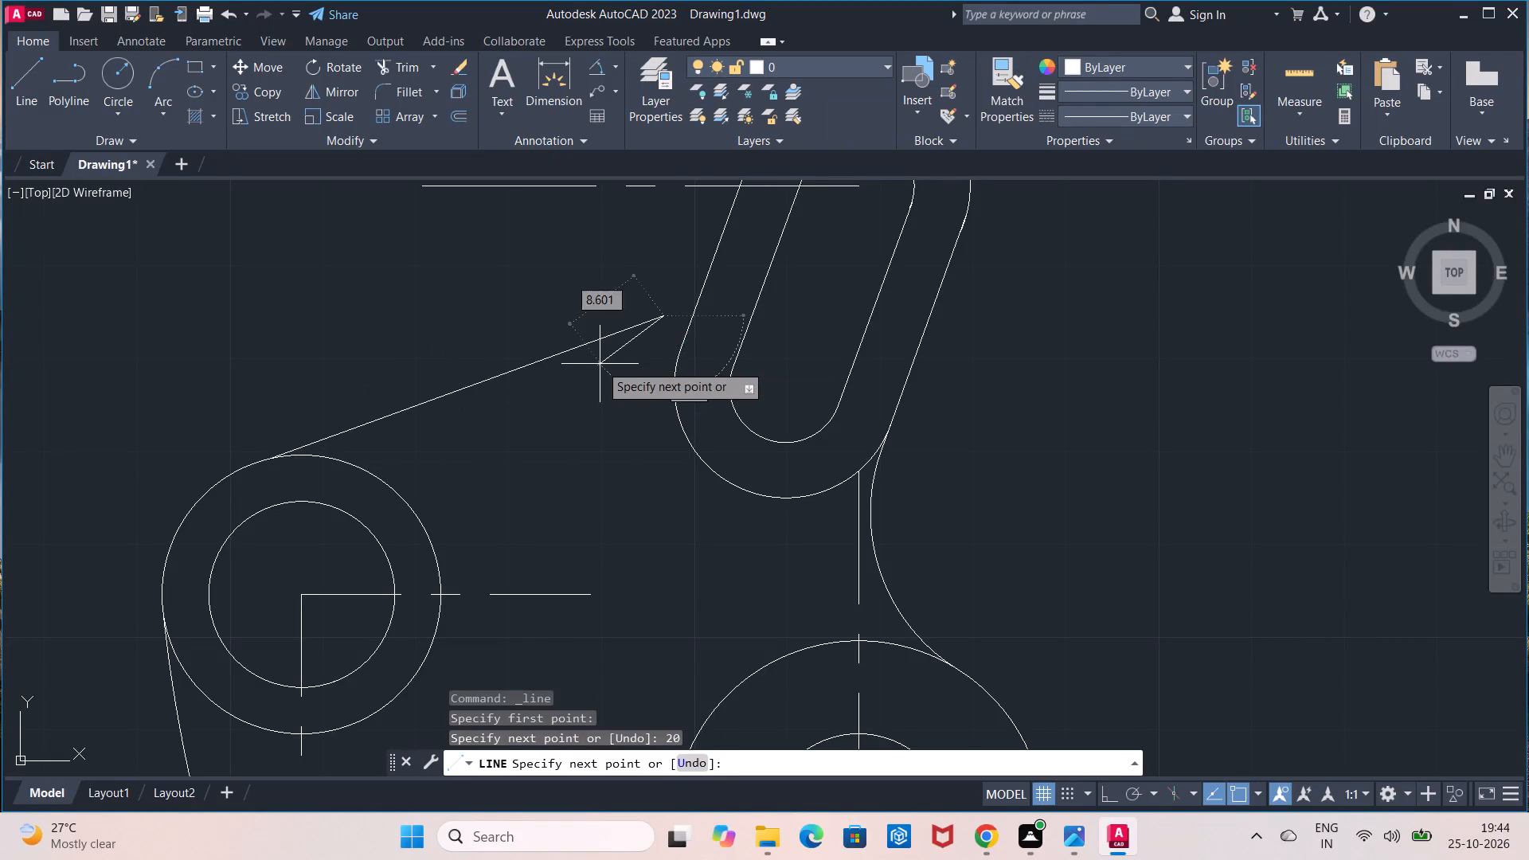
# Check the angle between the redrawn line and the left circle's horizontal centre line with an angular dimension, without placing it.
pyautogui.scroll(-1, 440, 318)
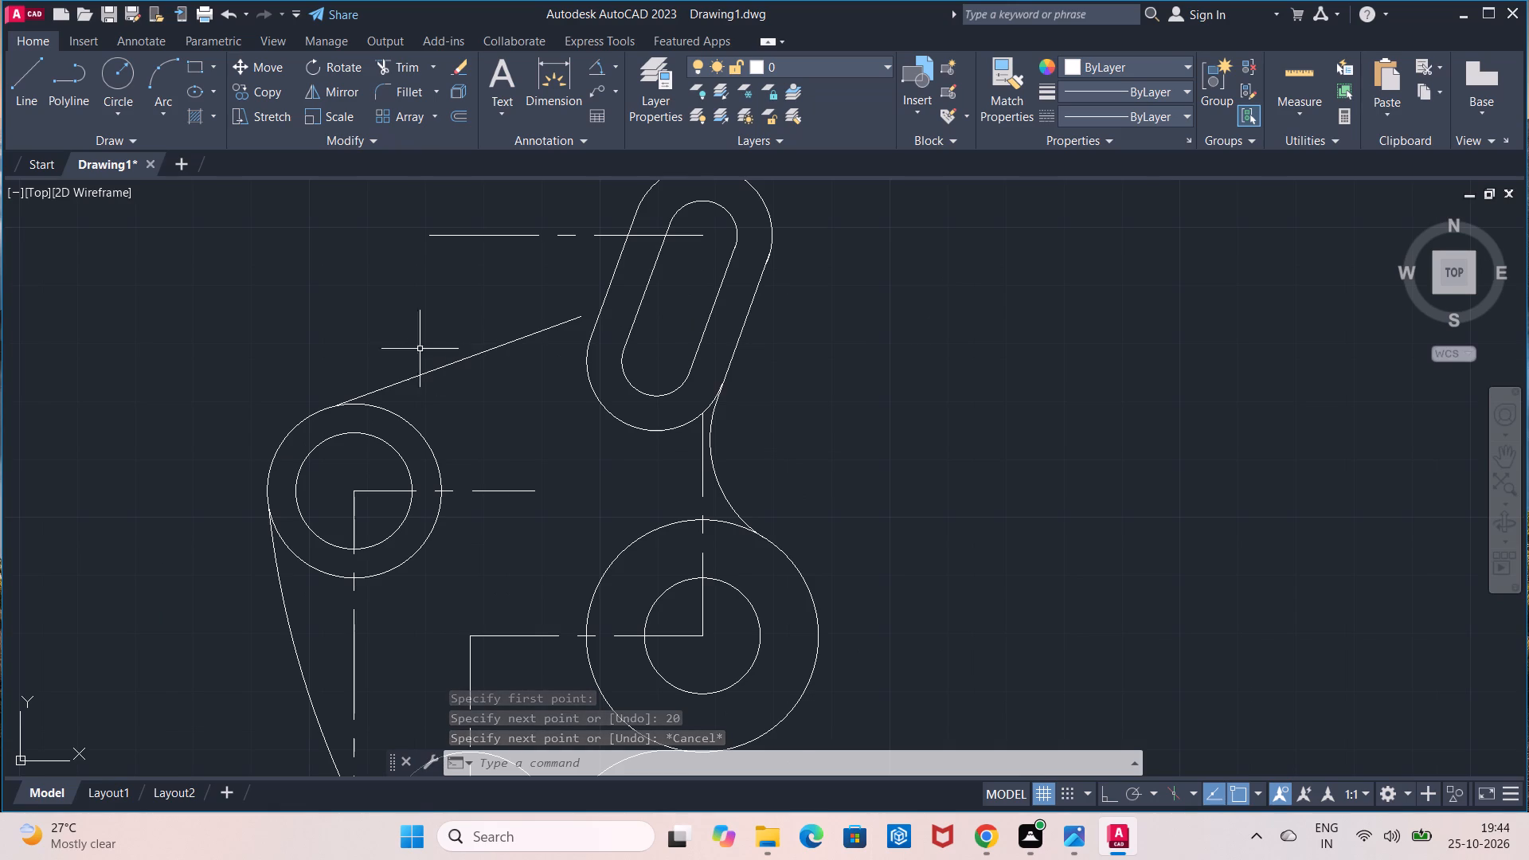
pyautogui.click(602, 72)
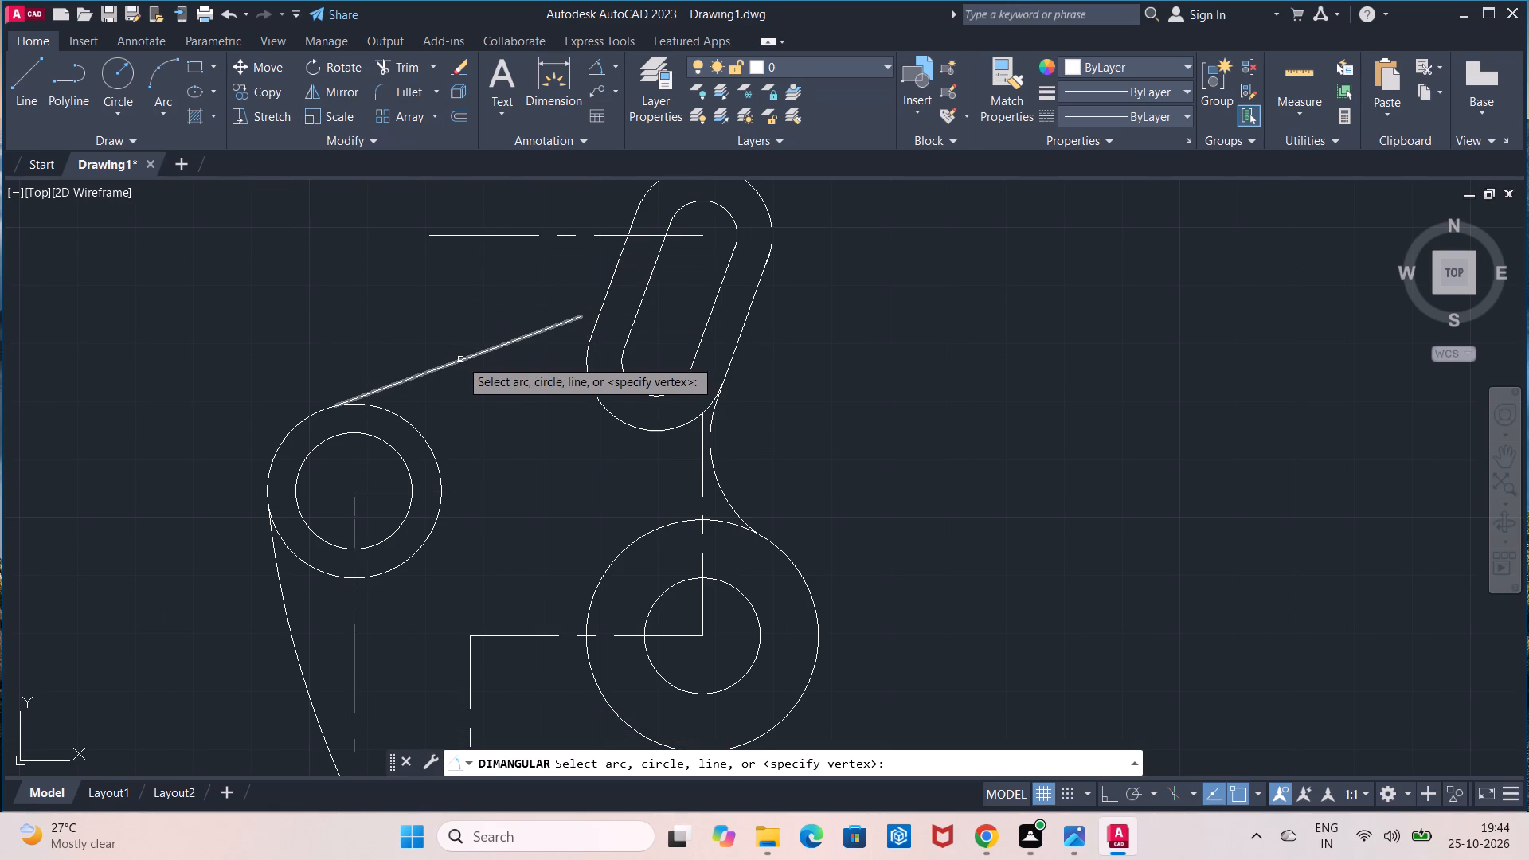
pyautogui.click(459, 358)
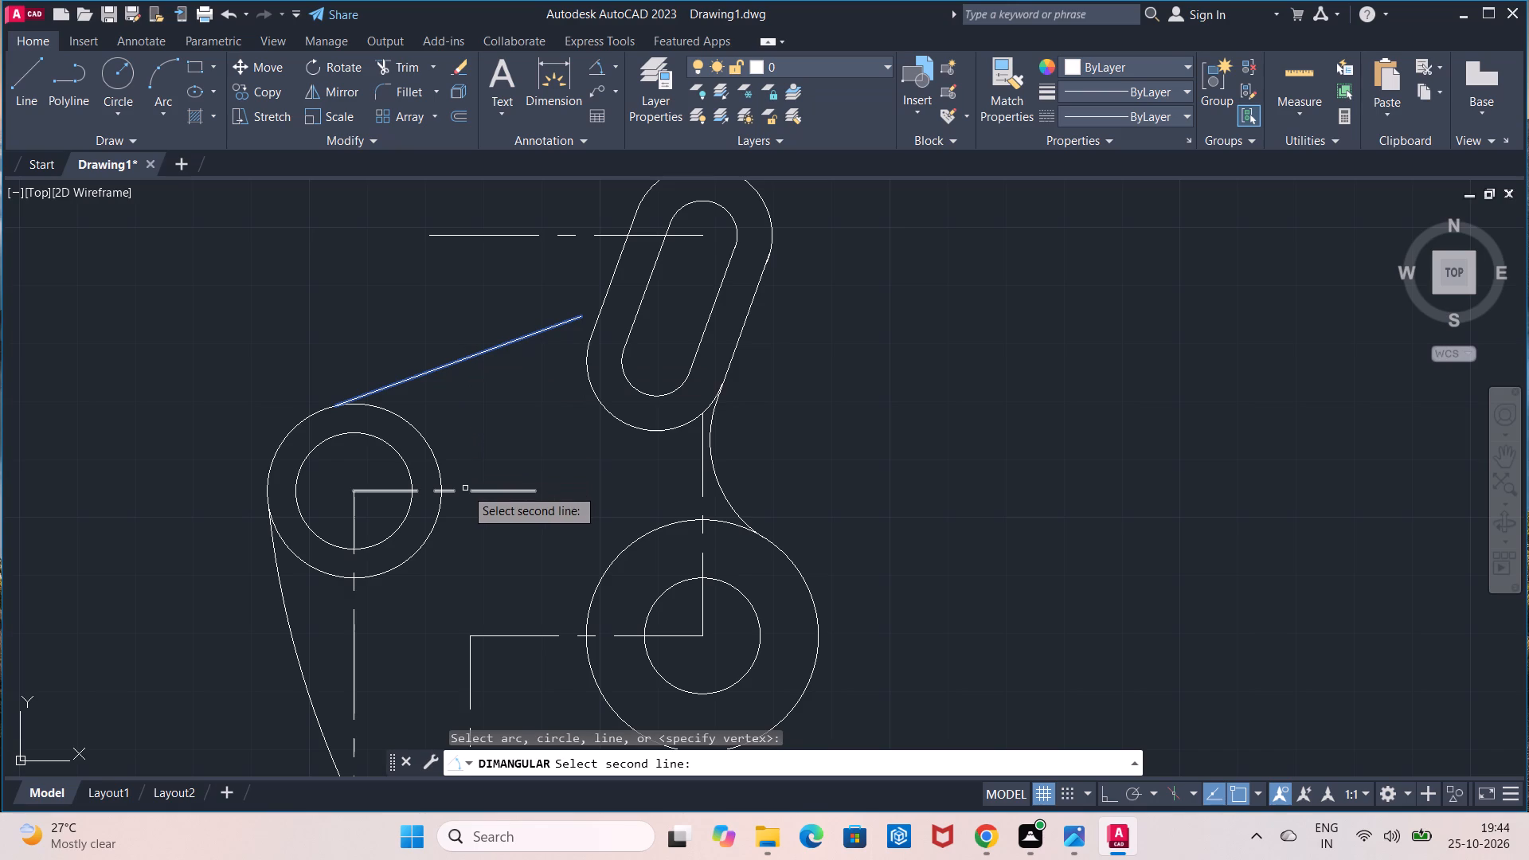
pyautogui.click(465, 488)
pyautogui.click(487, 494)
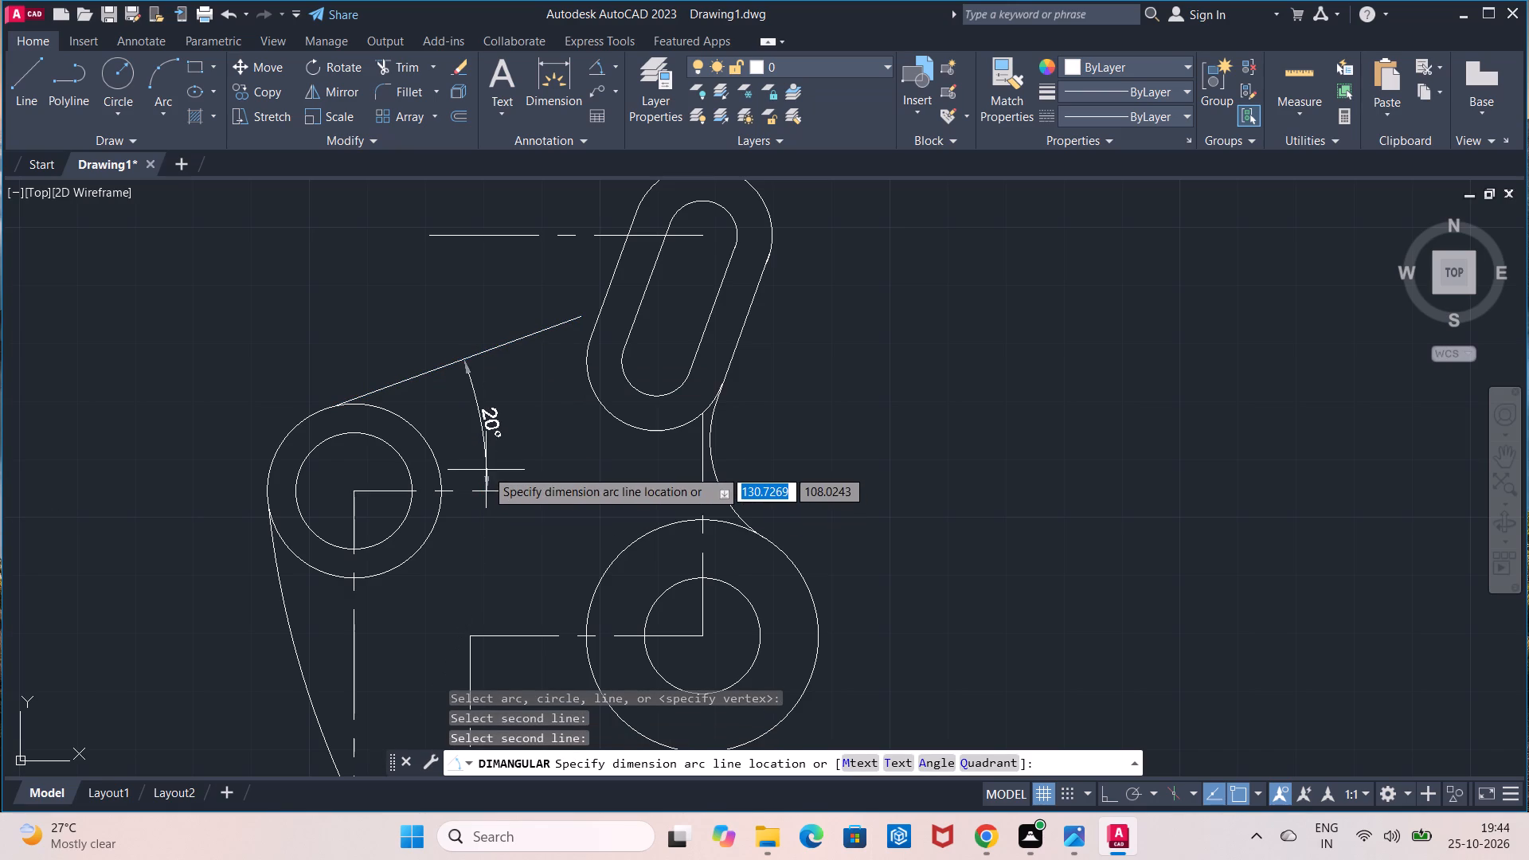
pyautogui.press('Escape')
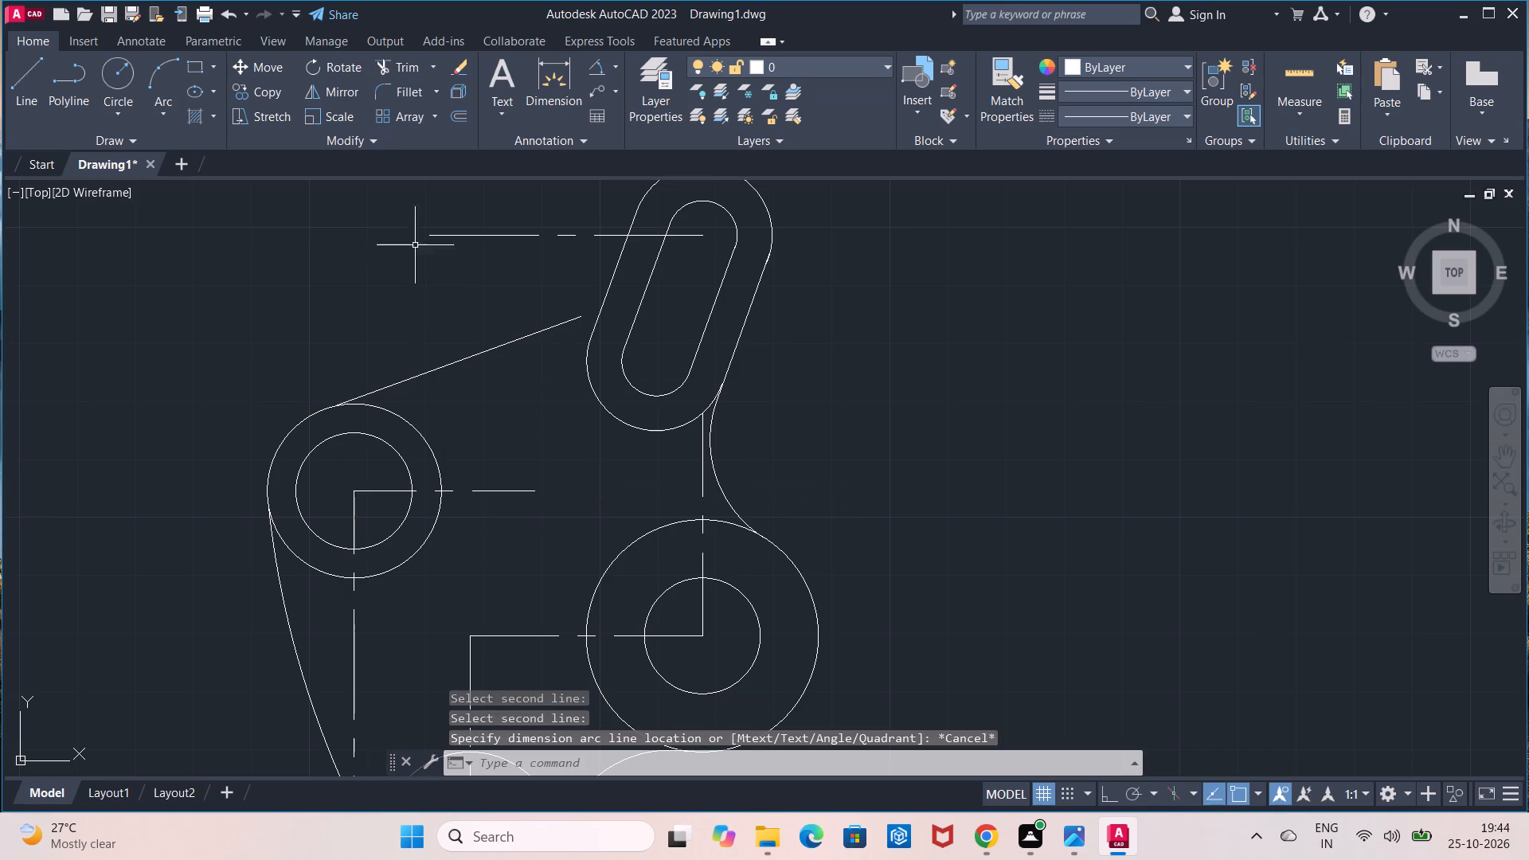
# Extend the 20° line's free end to meet the left straight side of the outer slot.
pyautogui.click(431, 68)
pyautogui.click(434, 130)
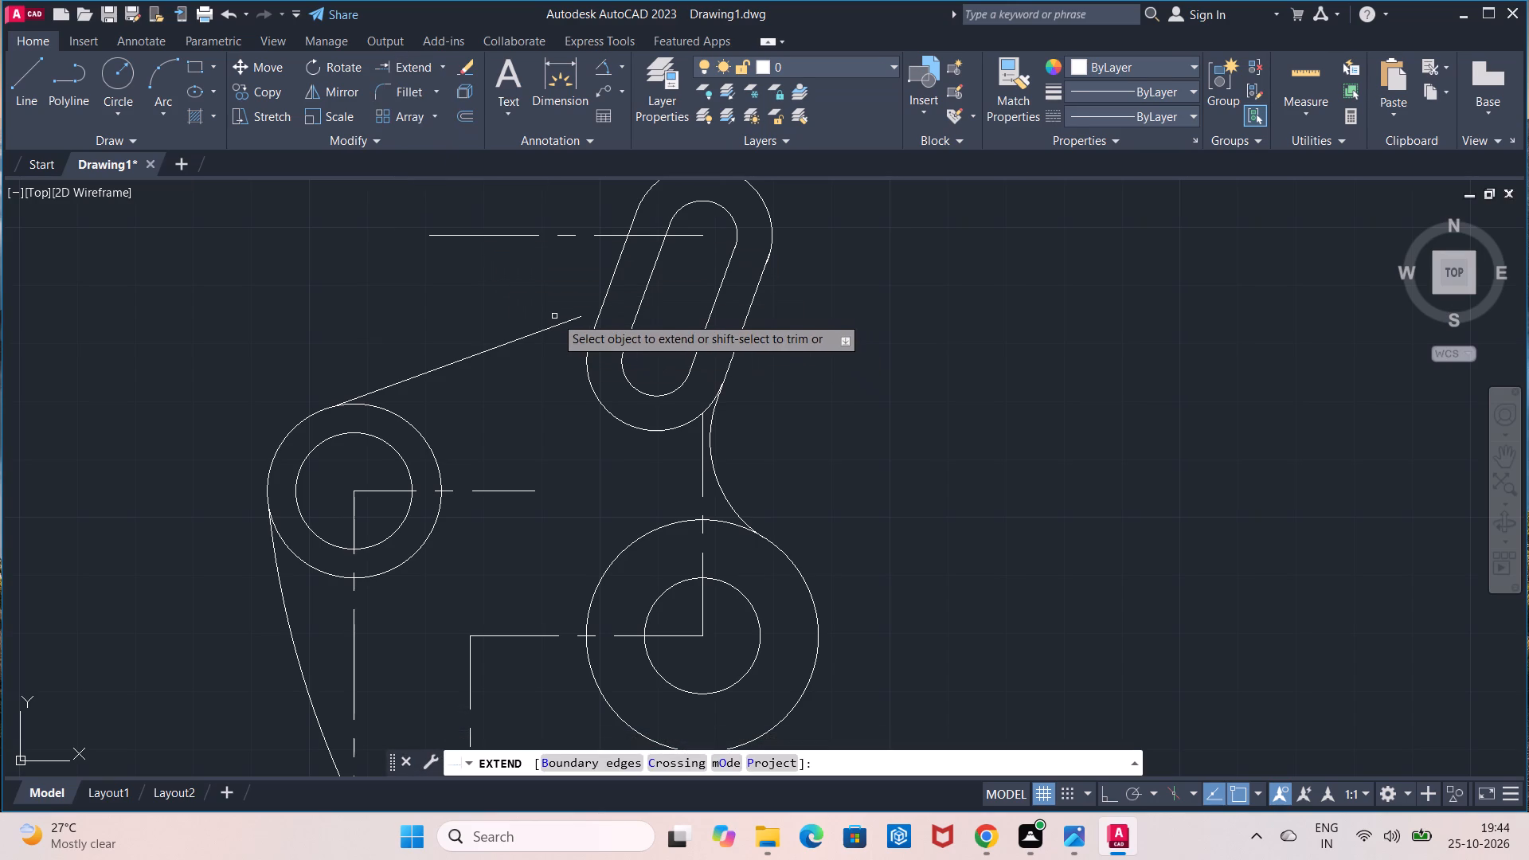
pyautogui.click(570, 318)
pyautogui.press('Escape')
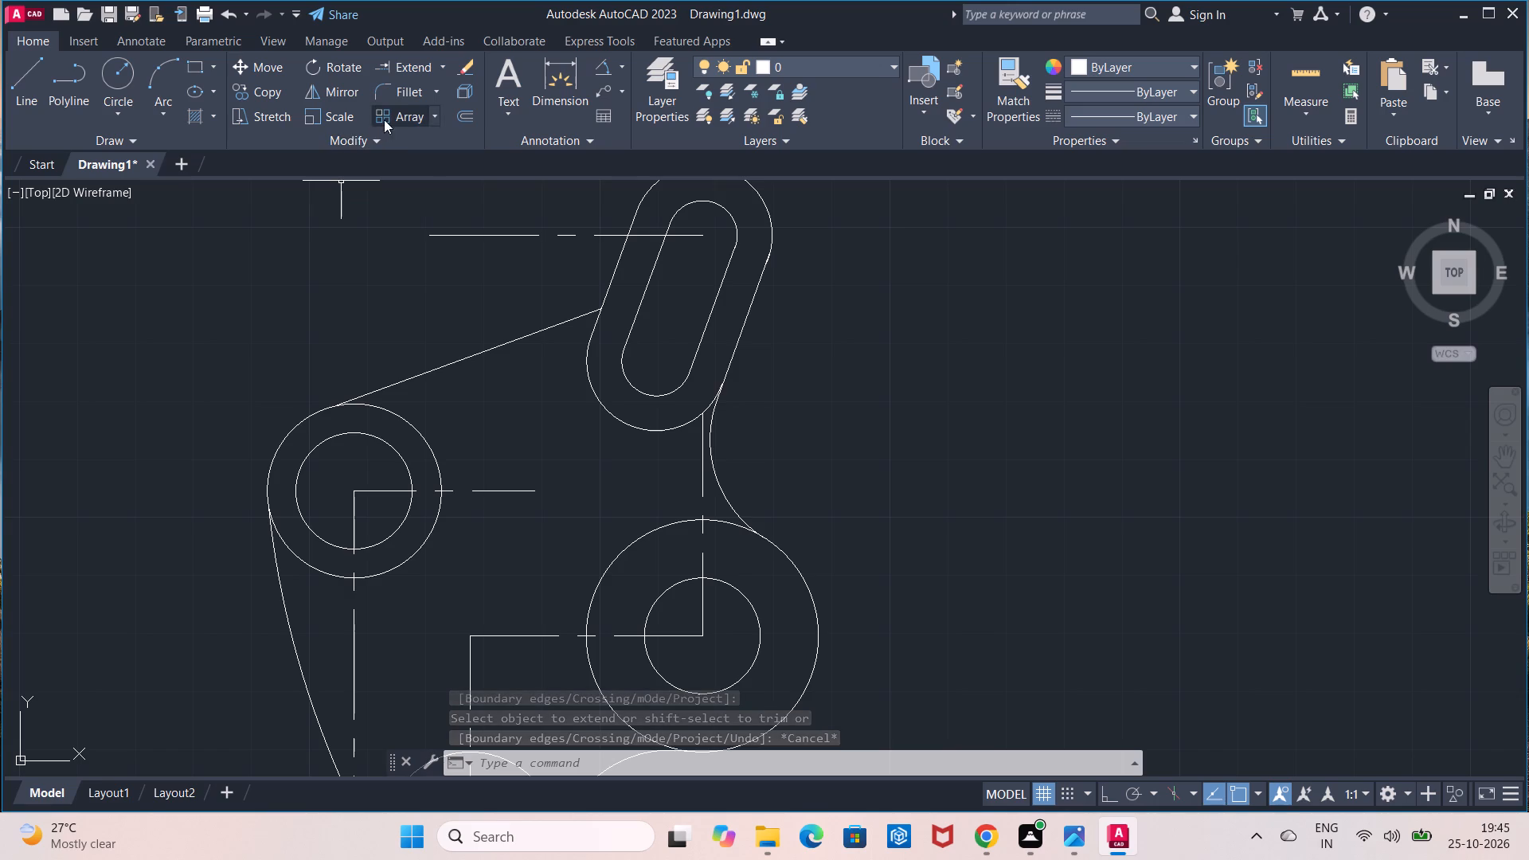
# Fillet the corner between the outer slot's left side and the 20° line with a radius of 15.
pyautogui.click(408, 99)
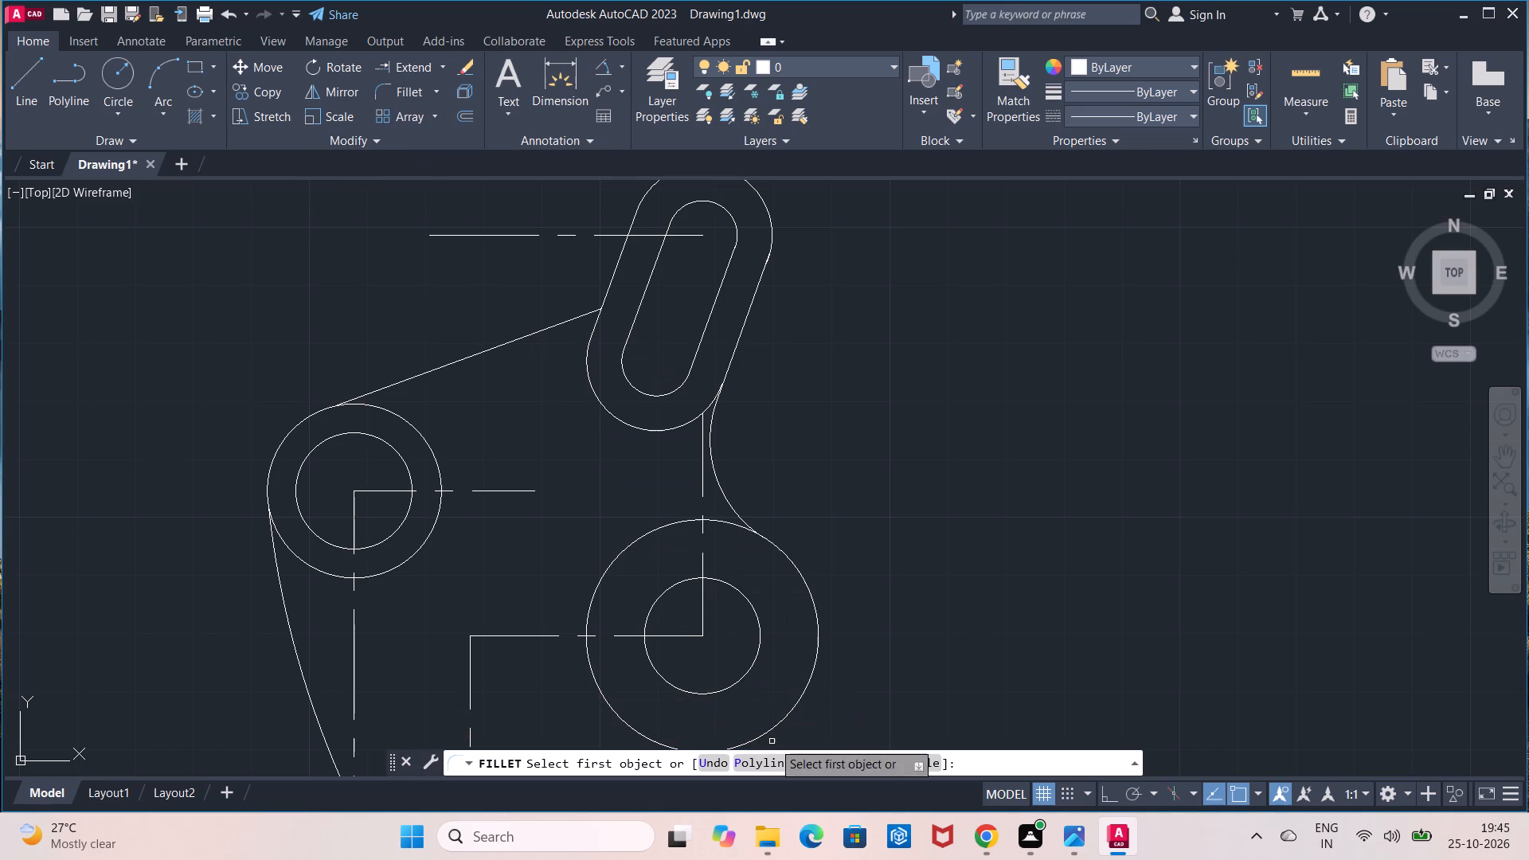
pyautogui.click(815, 771)
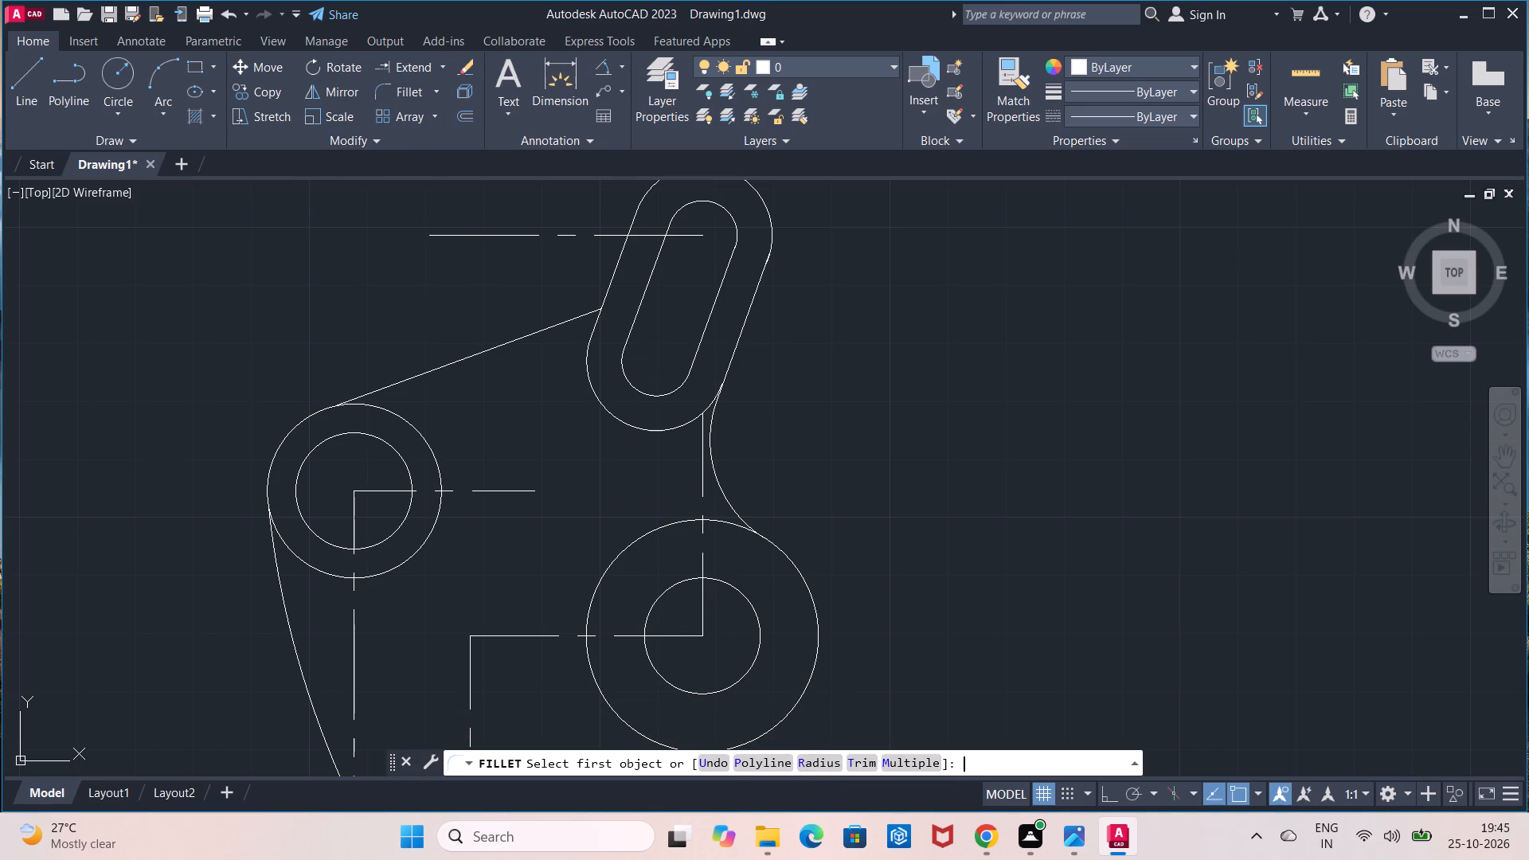
pyautogui.click(815, 755)
pyautogui.write('15')
pyautogui.press('Return')
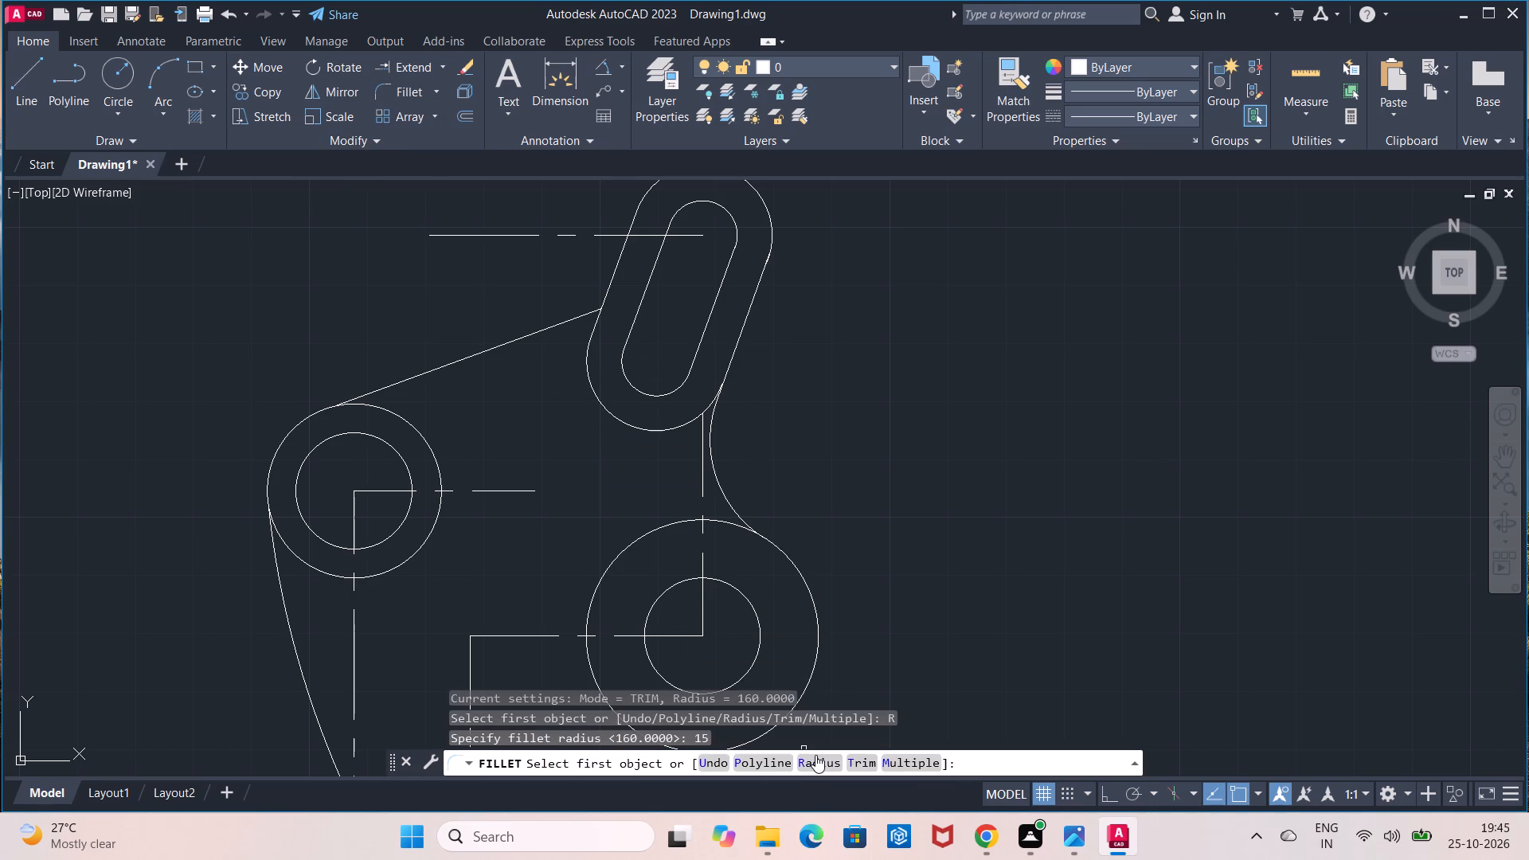
pyautogui.click(605, 291)
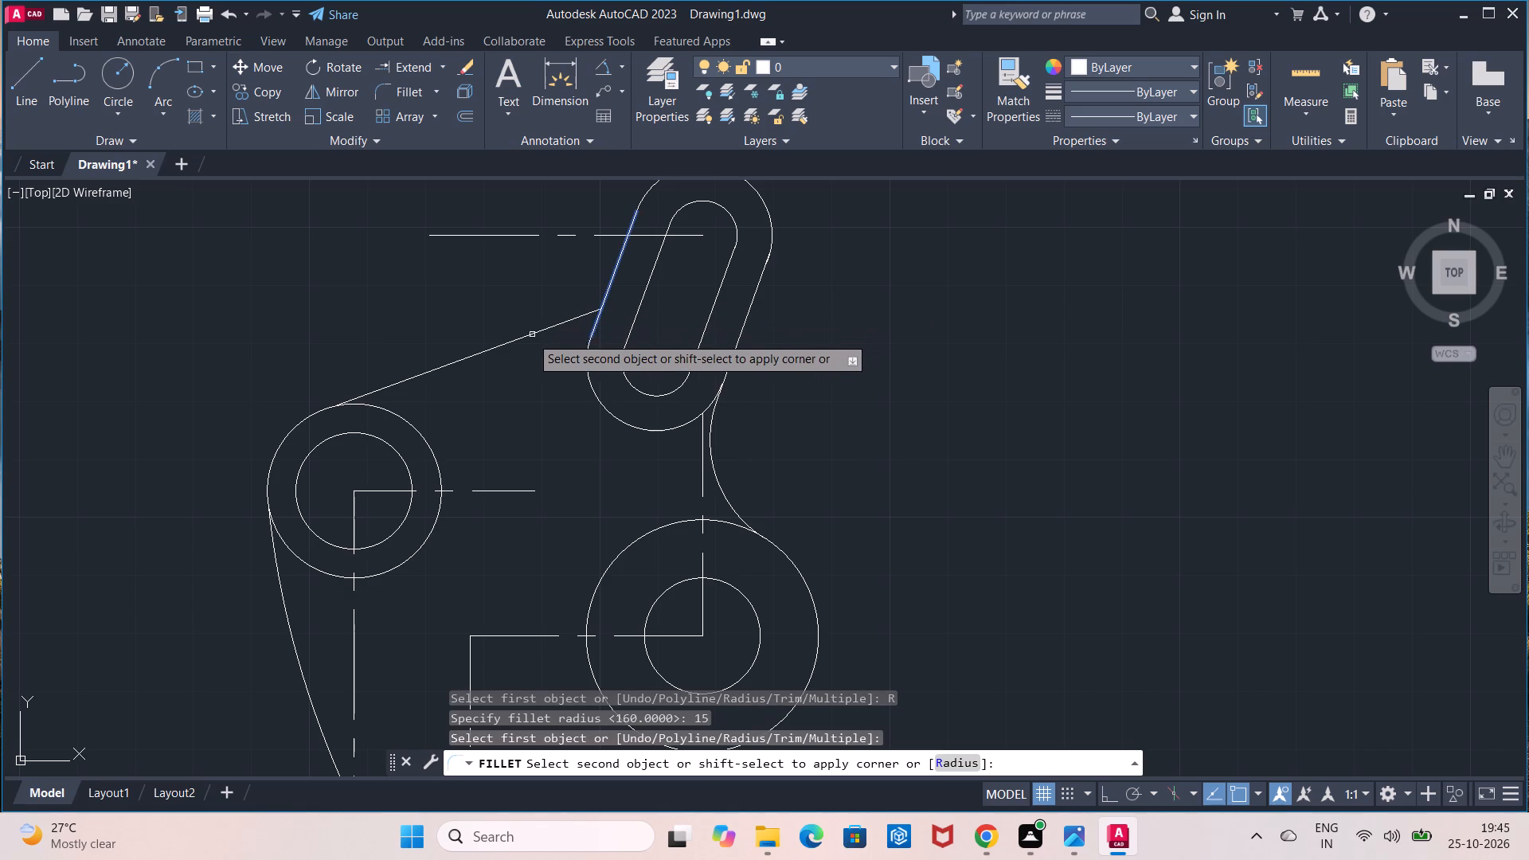
pyautogui.click(514, 344)
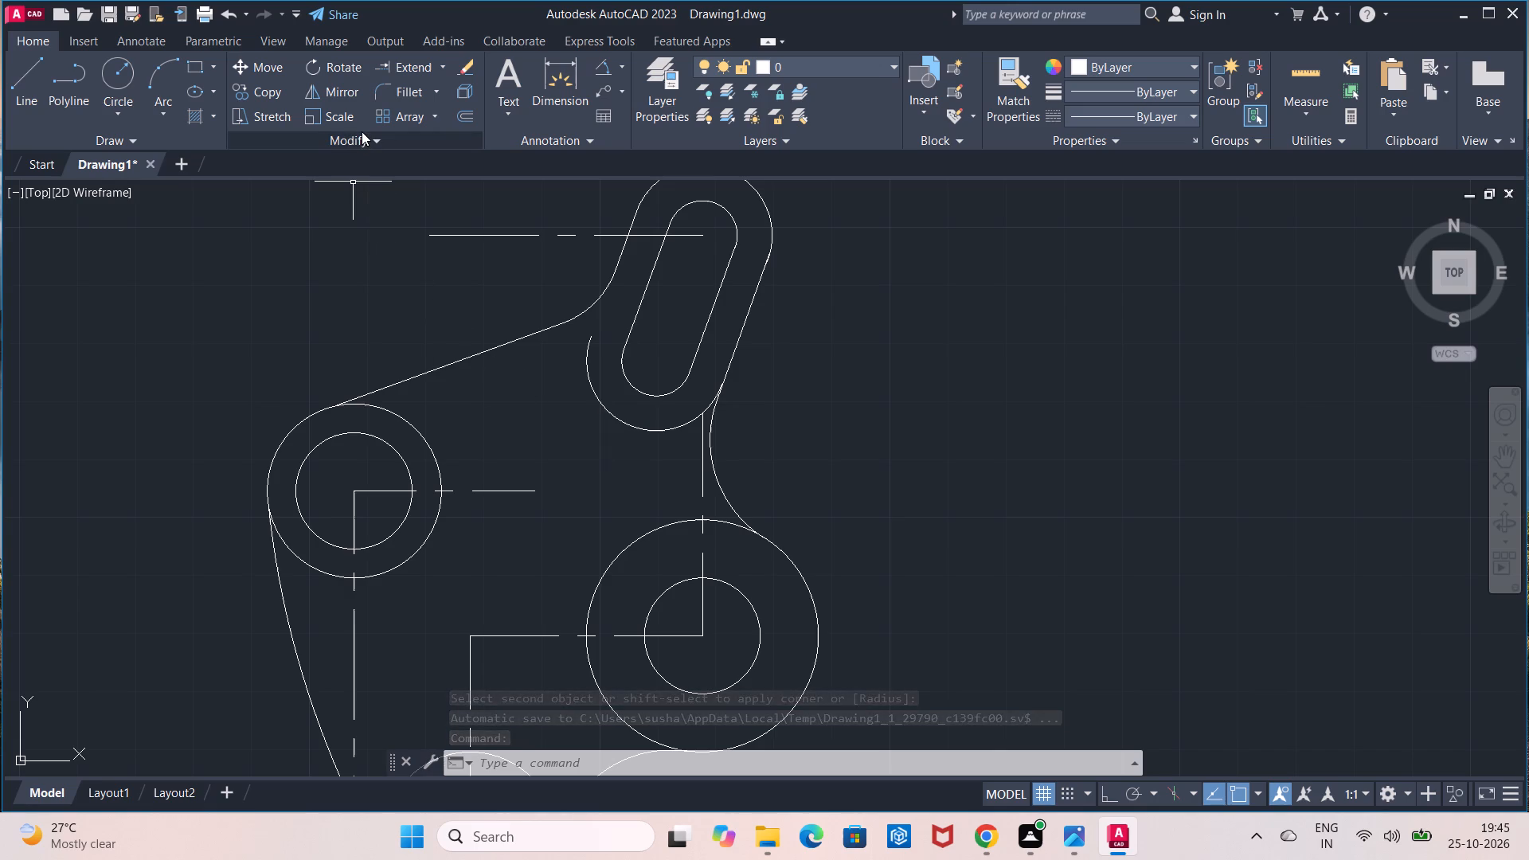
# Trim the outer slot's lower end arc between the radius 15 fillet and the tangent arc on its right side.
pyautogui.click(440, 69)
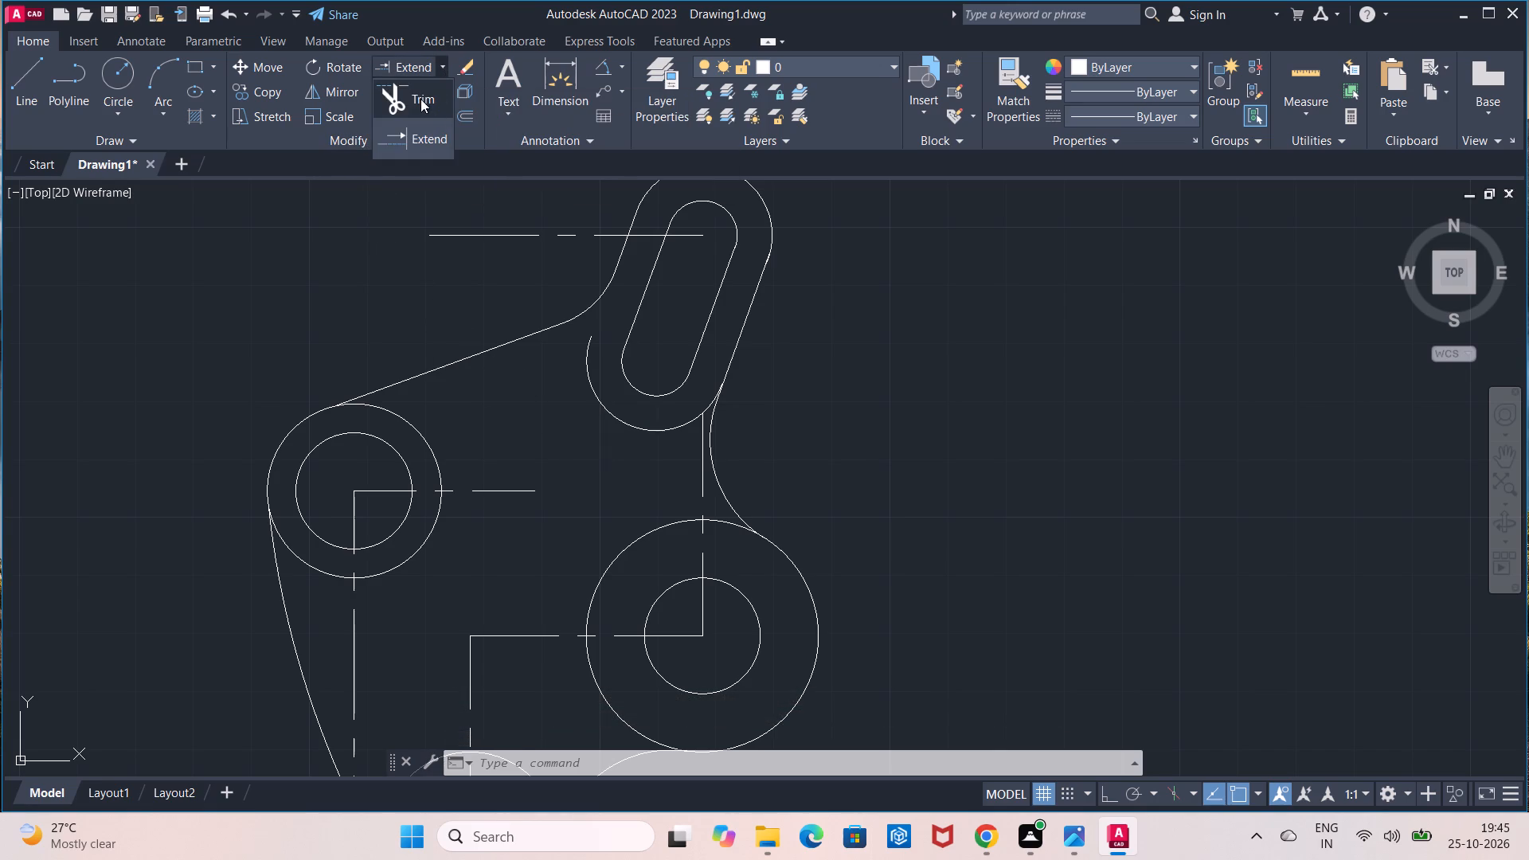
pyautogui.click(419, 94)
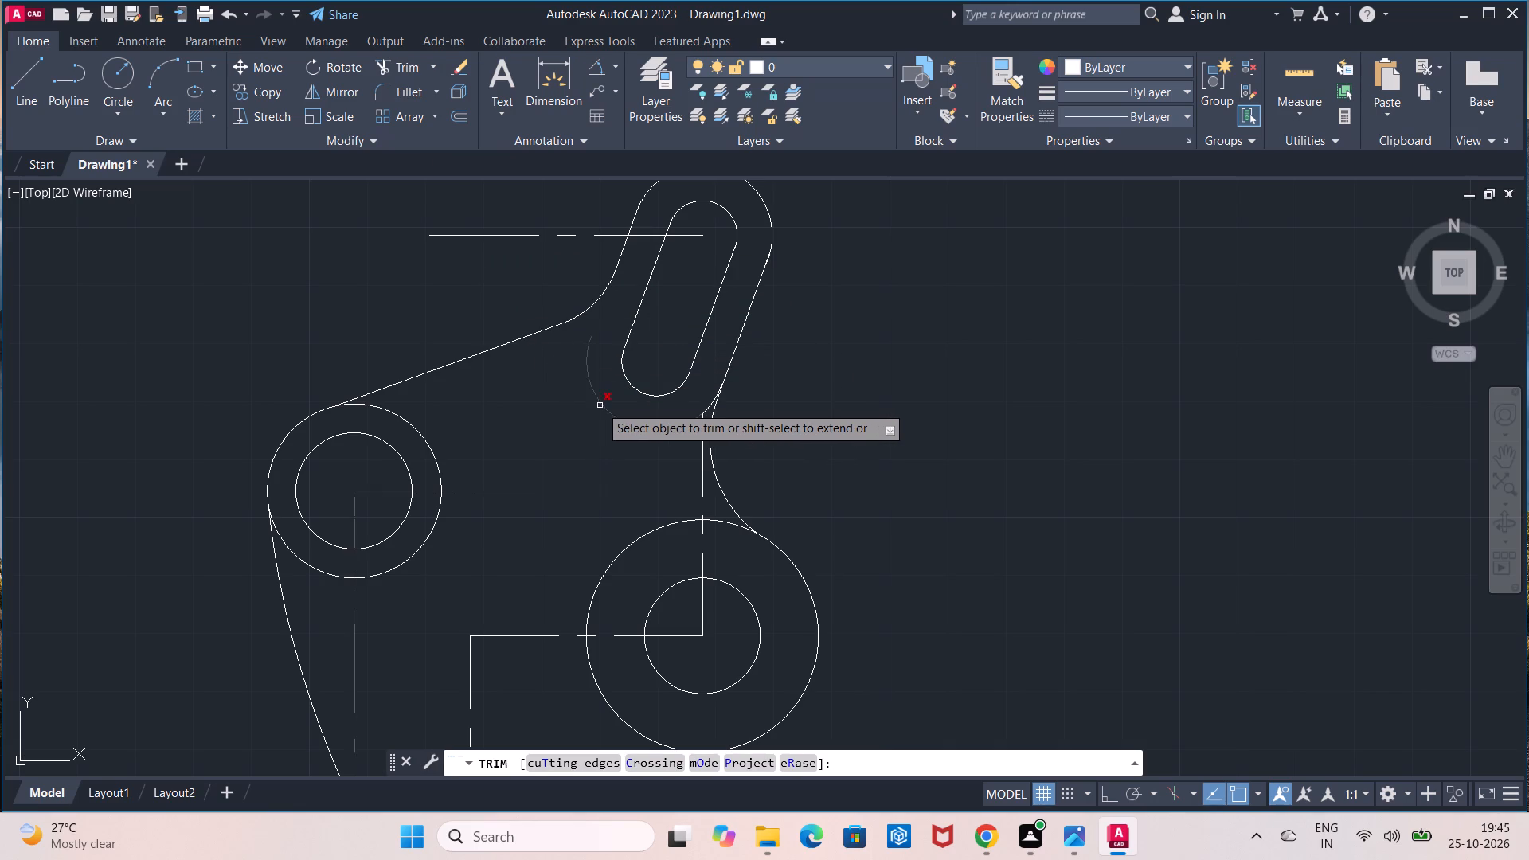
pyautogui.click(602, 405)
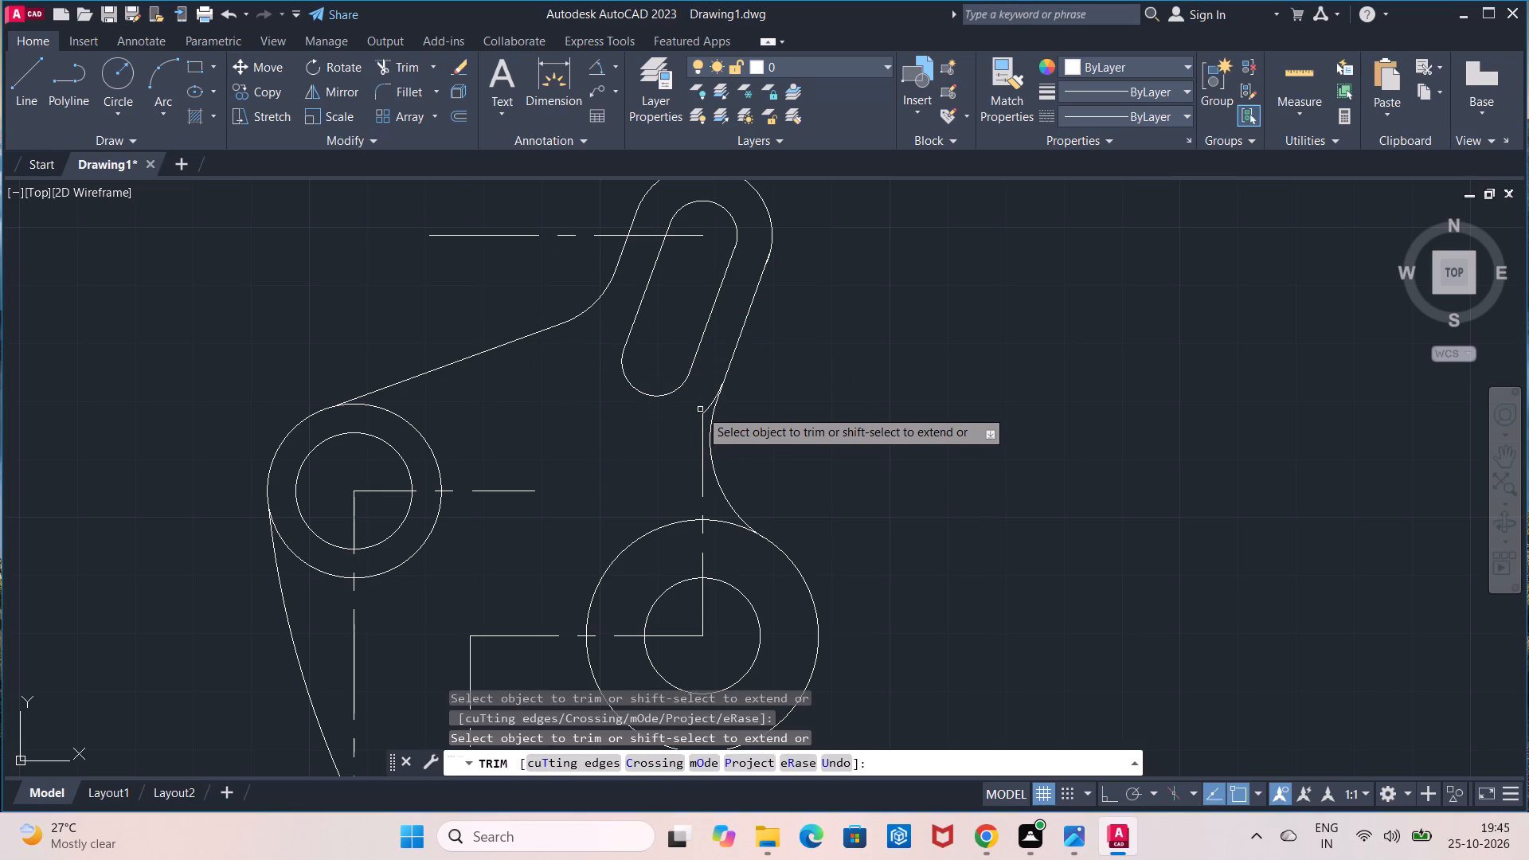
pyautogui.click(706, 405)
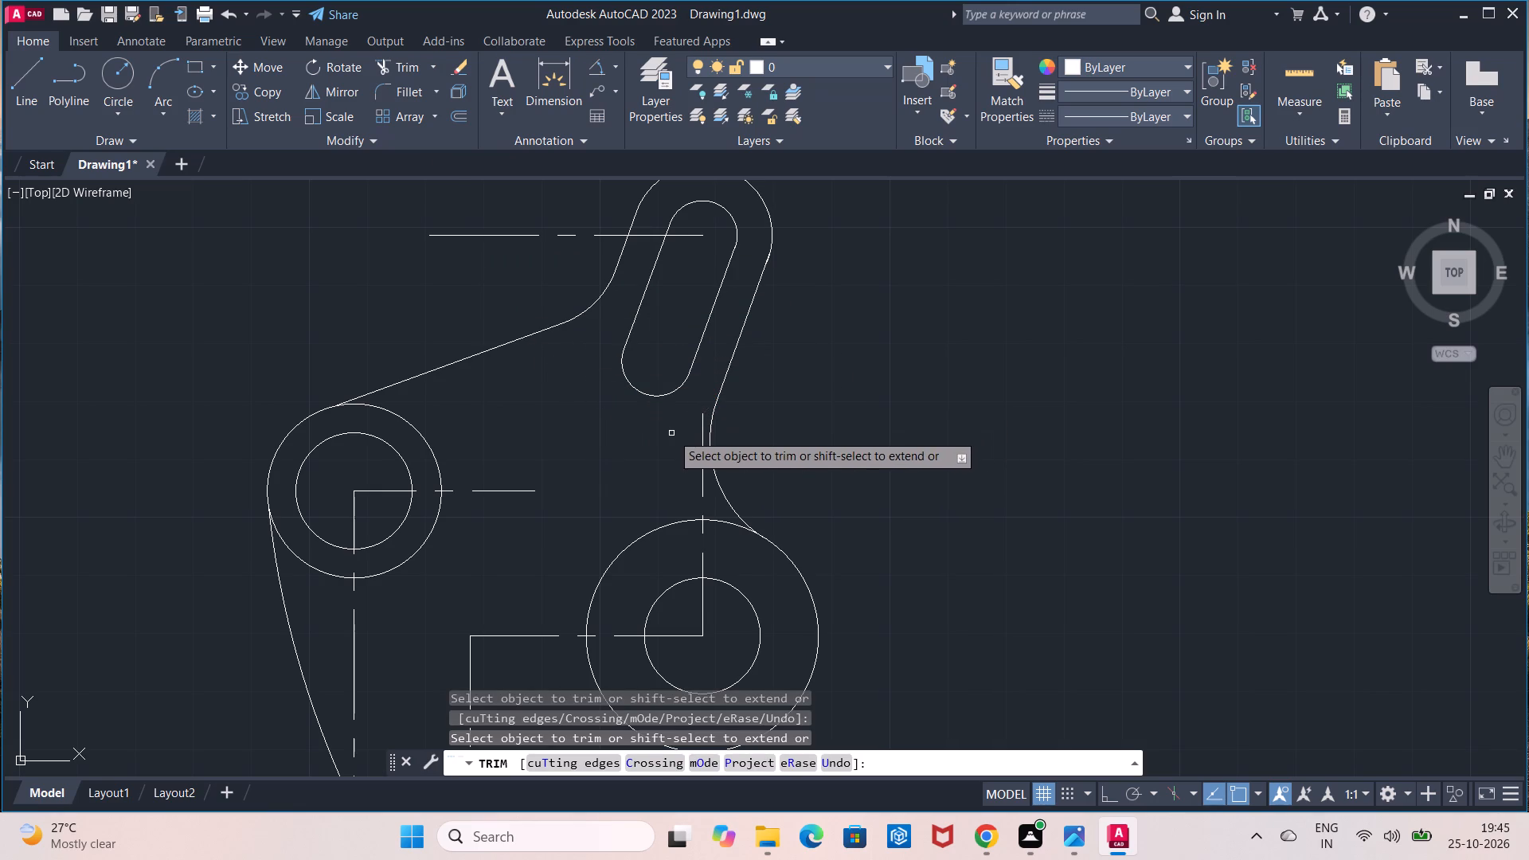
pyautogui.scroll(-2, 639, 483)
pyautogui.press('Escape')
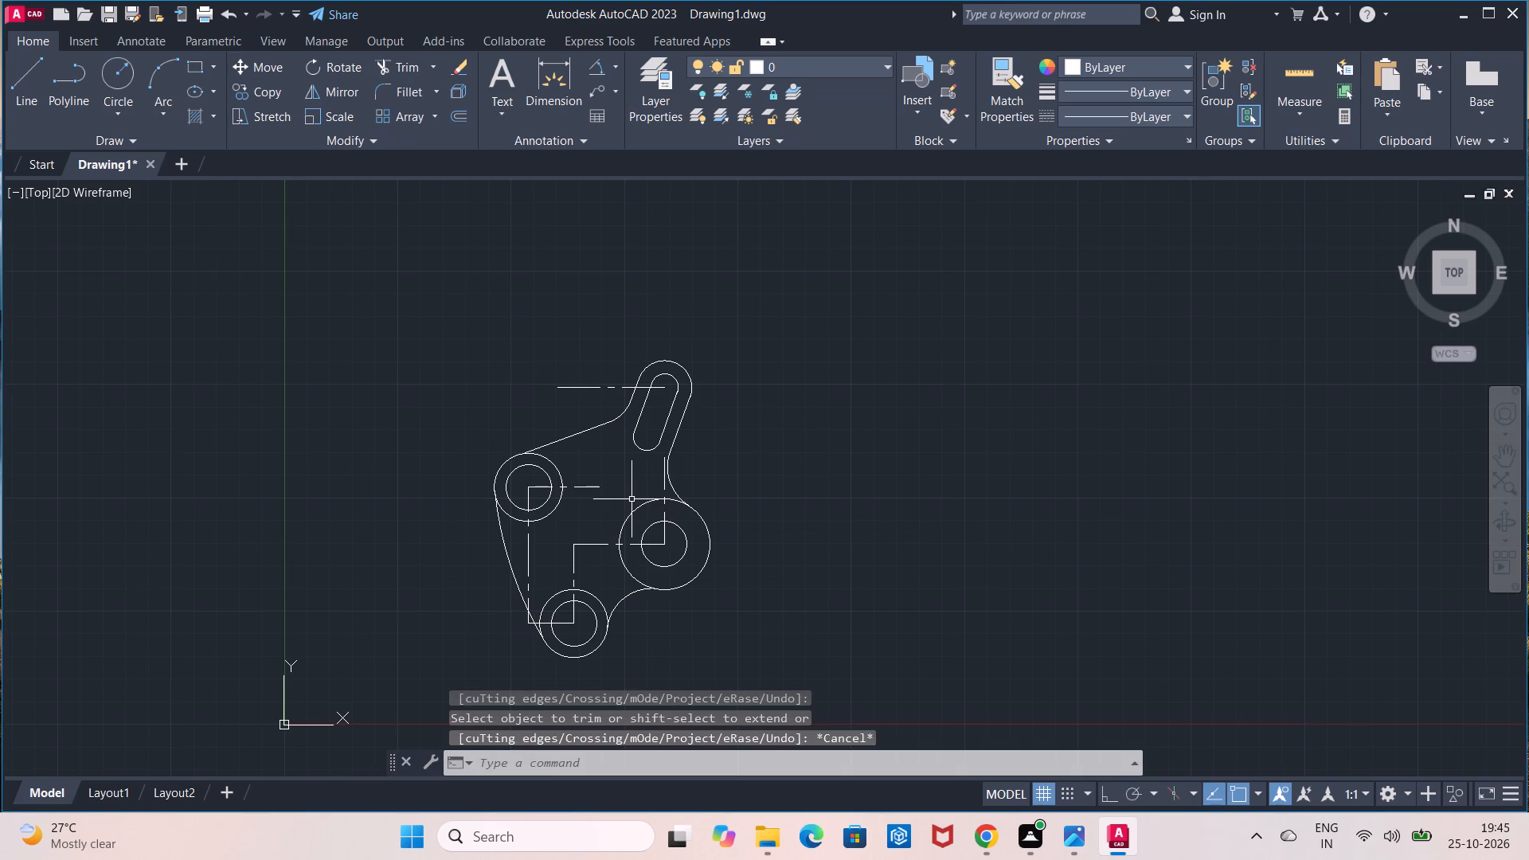
# Check the length of the slot's upper horizontal centre line with a linear dimension, without placing it.
pyautogui.scroll(-1, 632, 499)
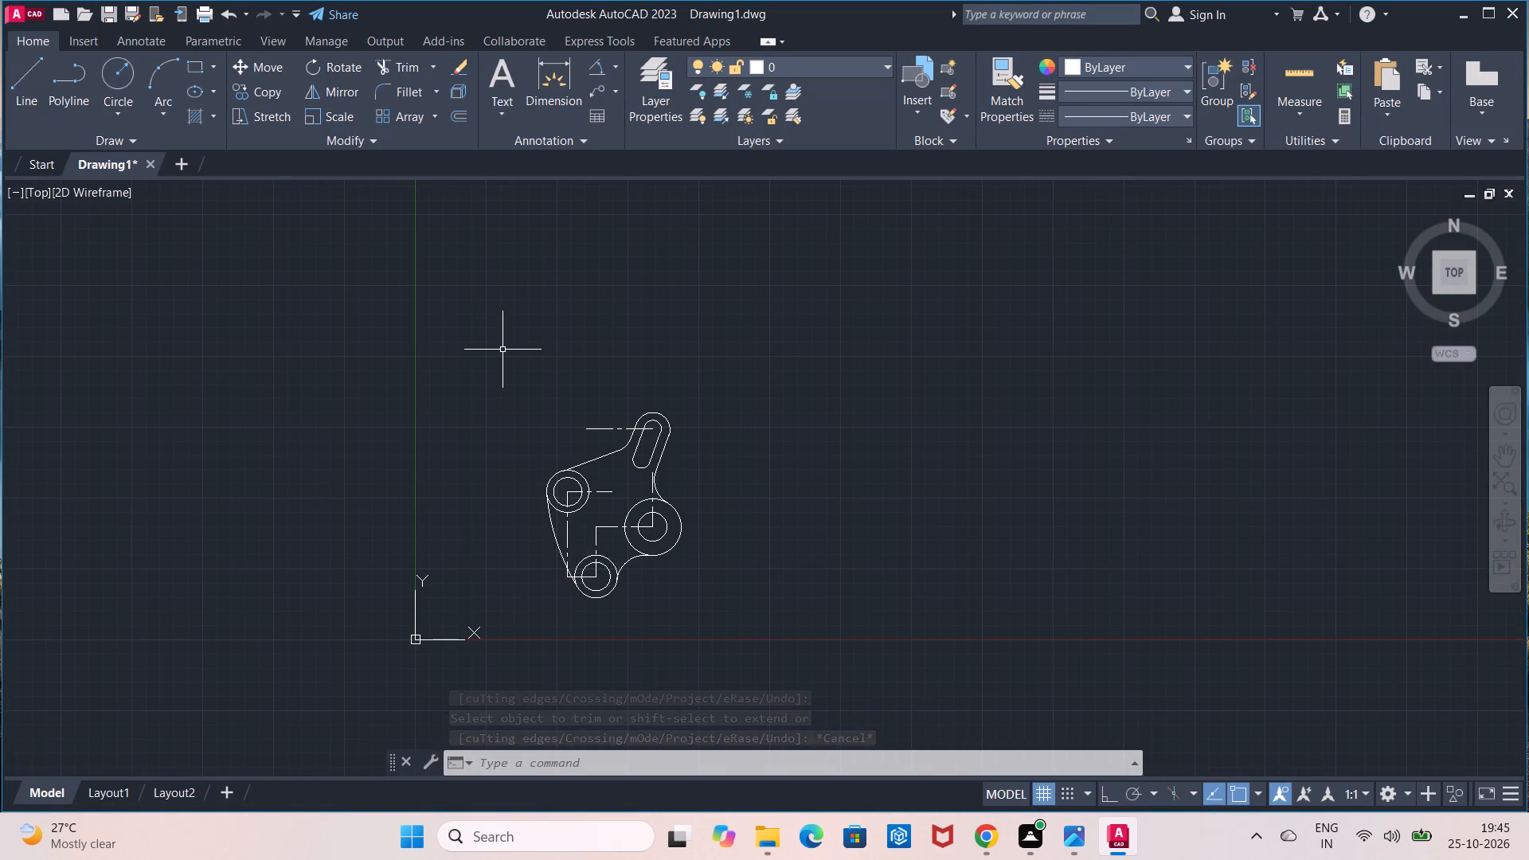
pyautogui.scroll(1, 502, 350)
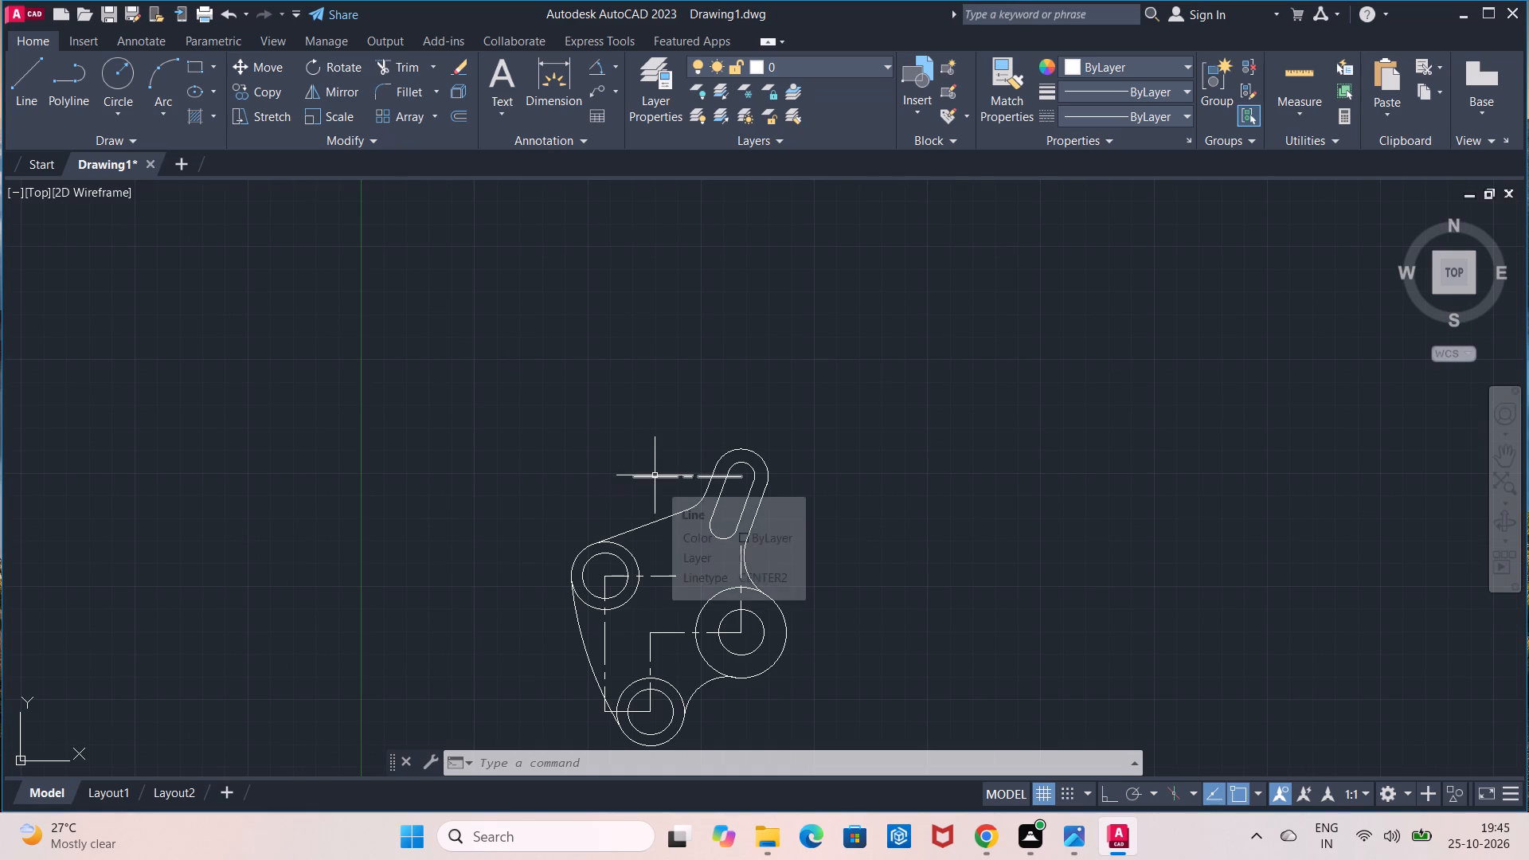
pyautogui.scroll(1, 655, 475)
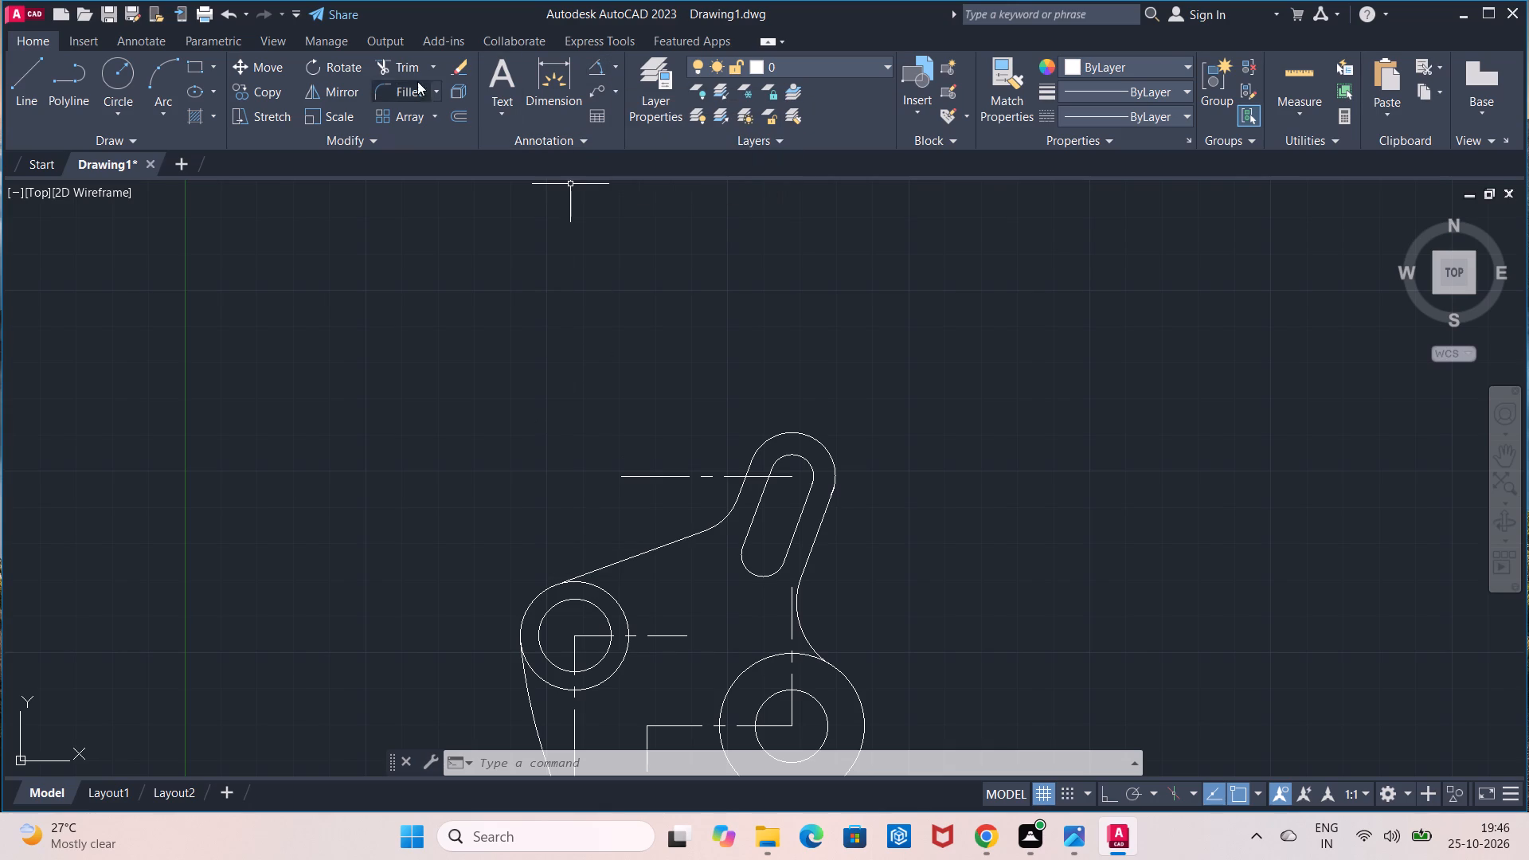
pyautogui.click(616, 70)
pyautogui.click(634, 103)
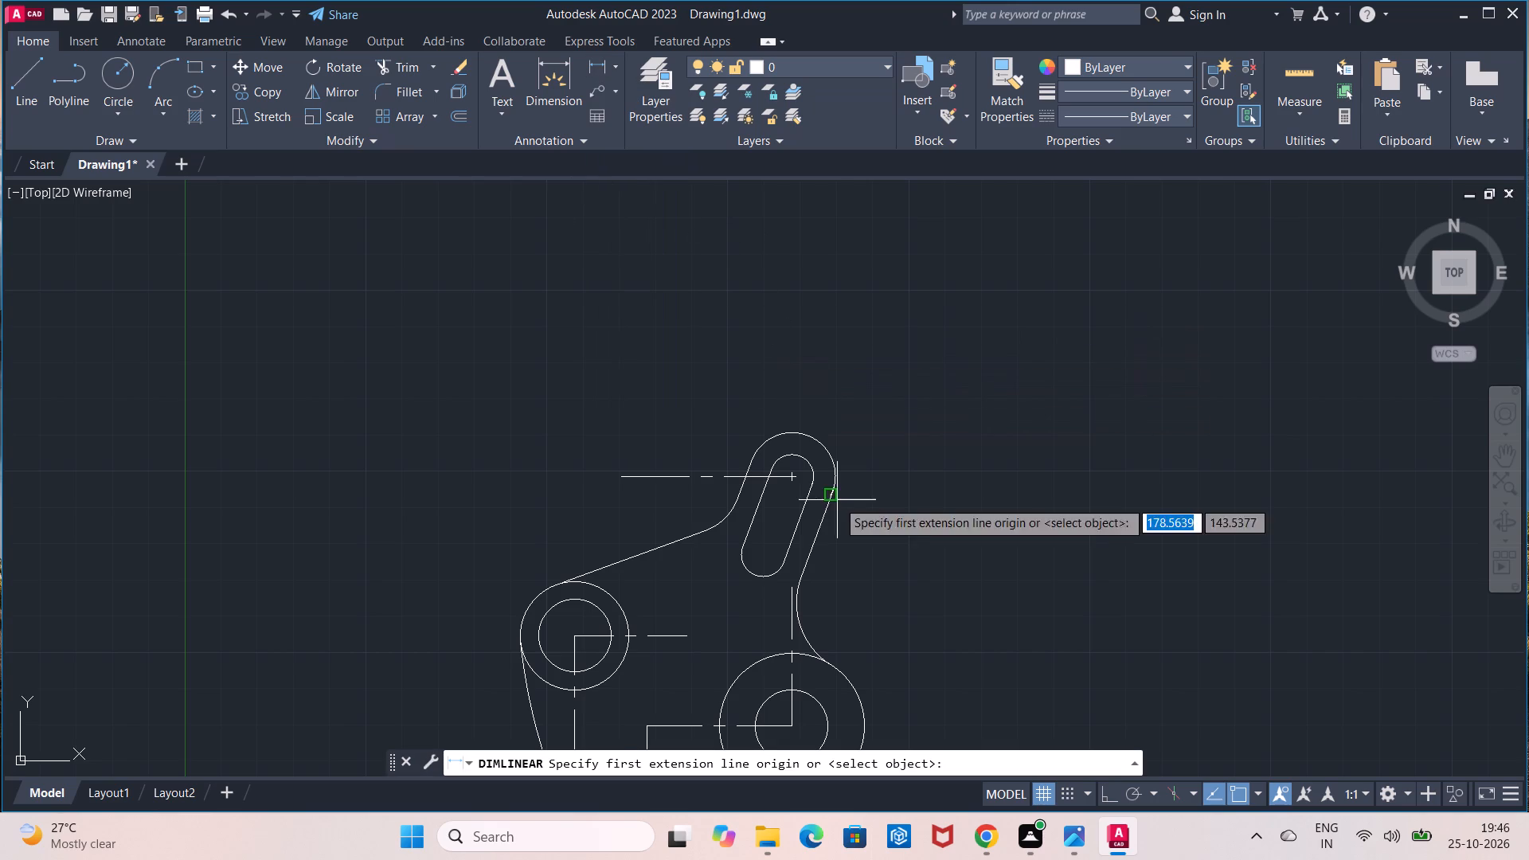
pyautogui.click(793, 473)
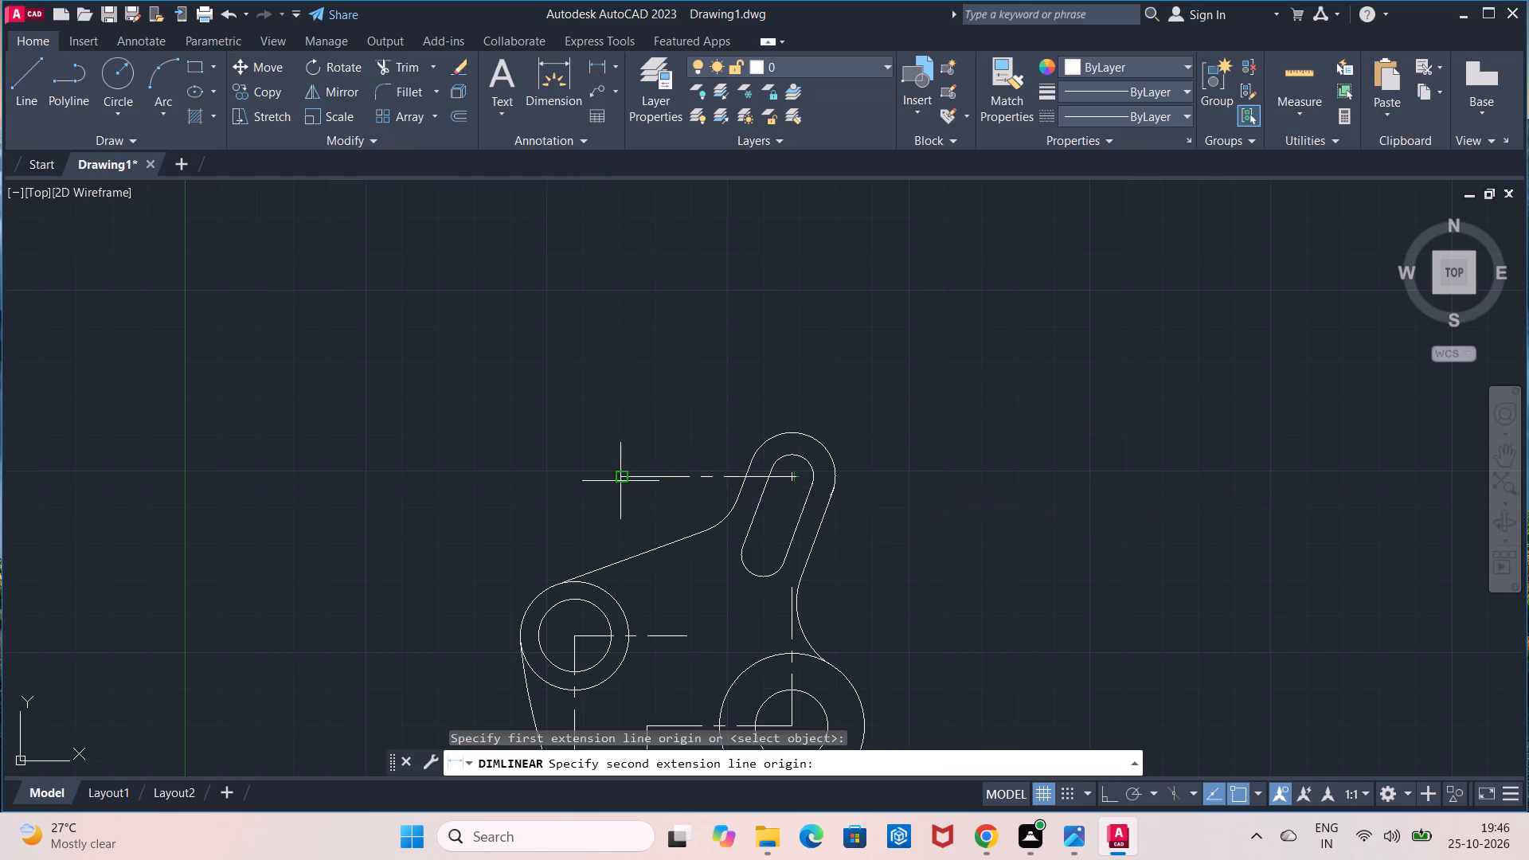
pyautogui.click(620, 481)
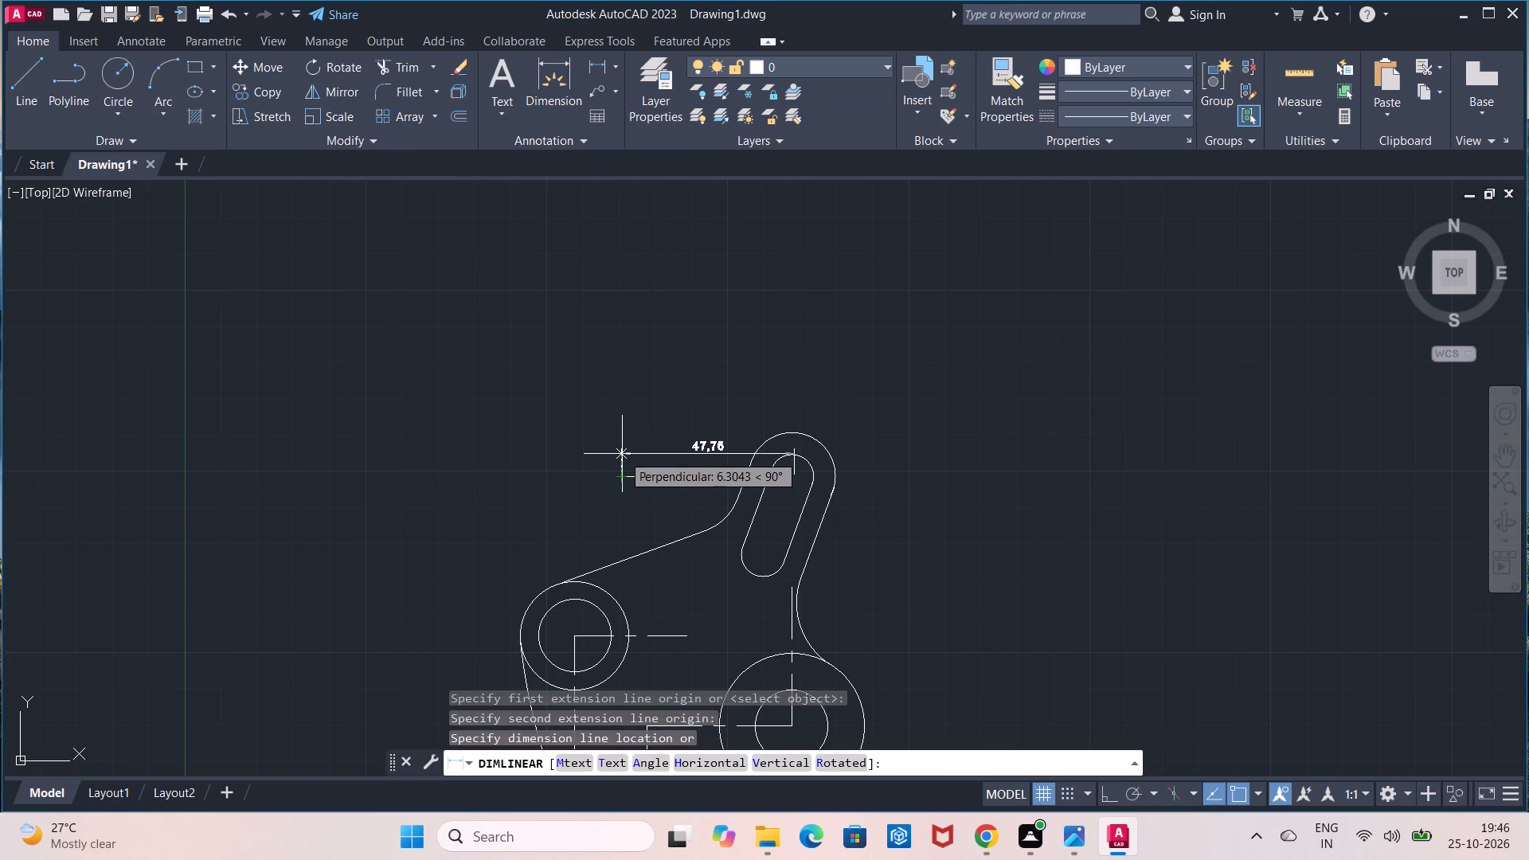
pyautogui.press('Escape')
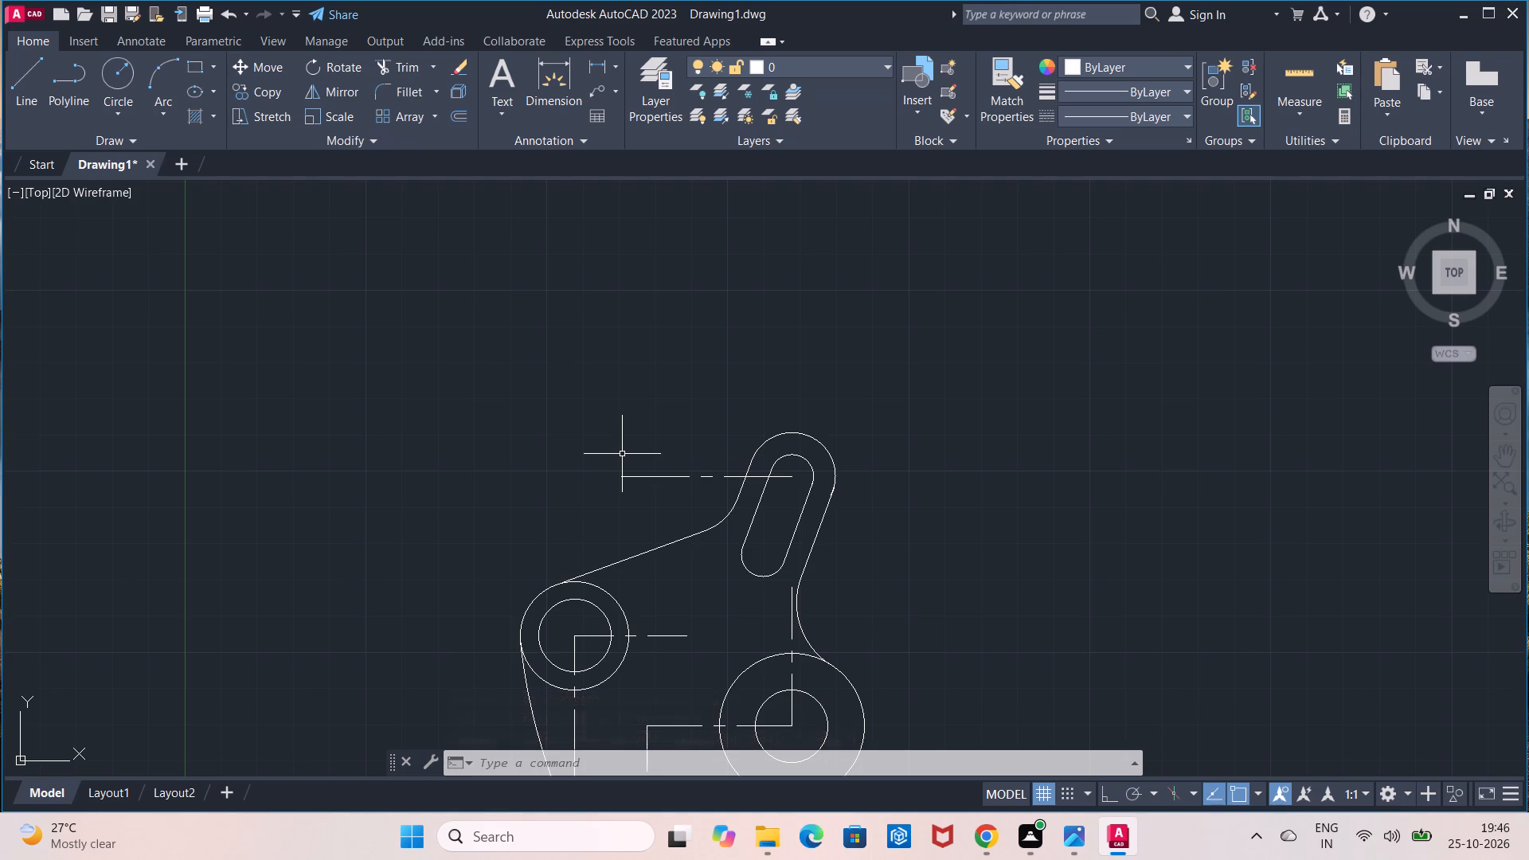
# Undo the slot trims, the radius 15 fillet, the extension and the 20° line at the left circle.
pyautogui.moveTo(702, 566); pyautogui.dragTo(711, 558, button='middle')
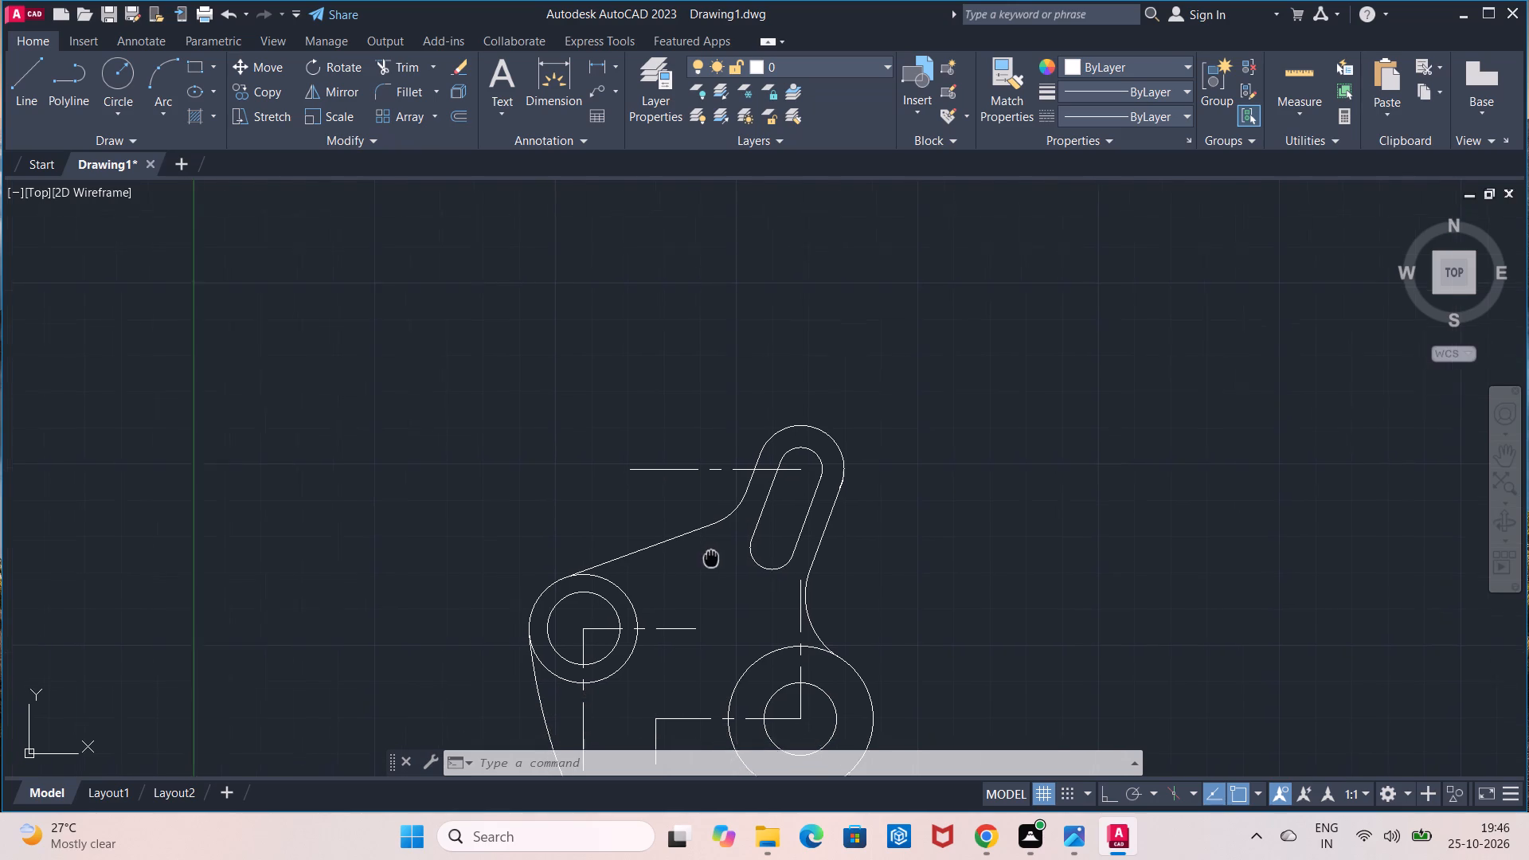
pyautogui.moveTo(711, 558); pyautogui.dragTo(694, 475, button='middle')
pyautogui.scroll(1, 694, 475)
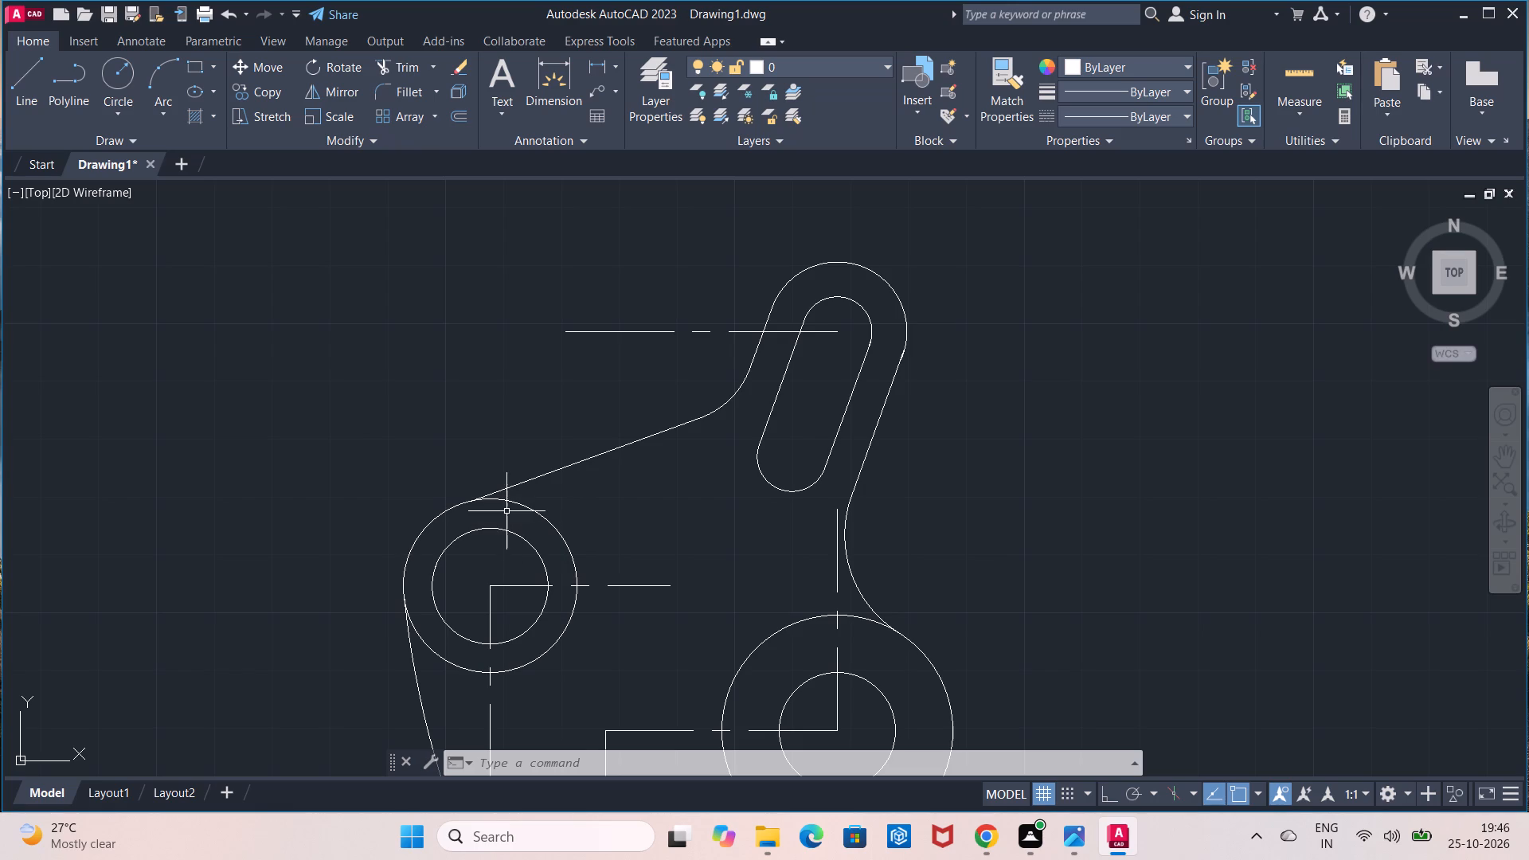
pyautogui.scroll(-1, 505, 577)
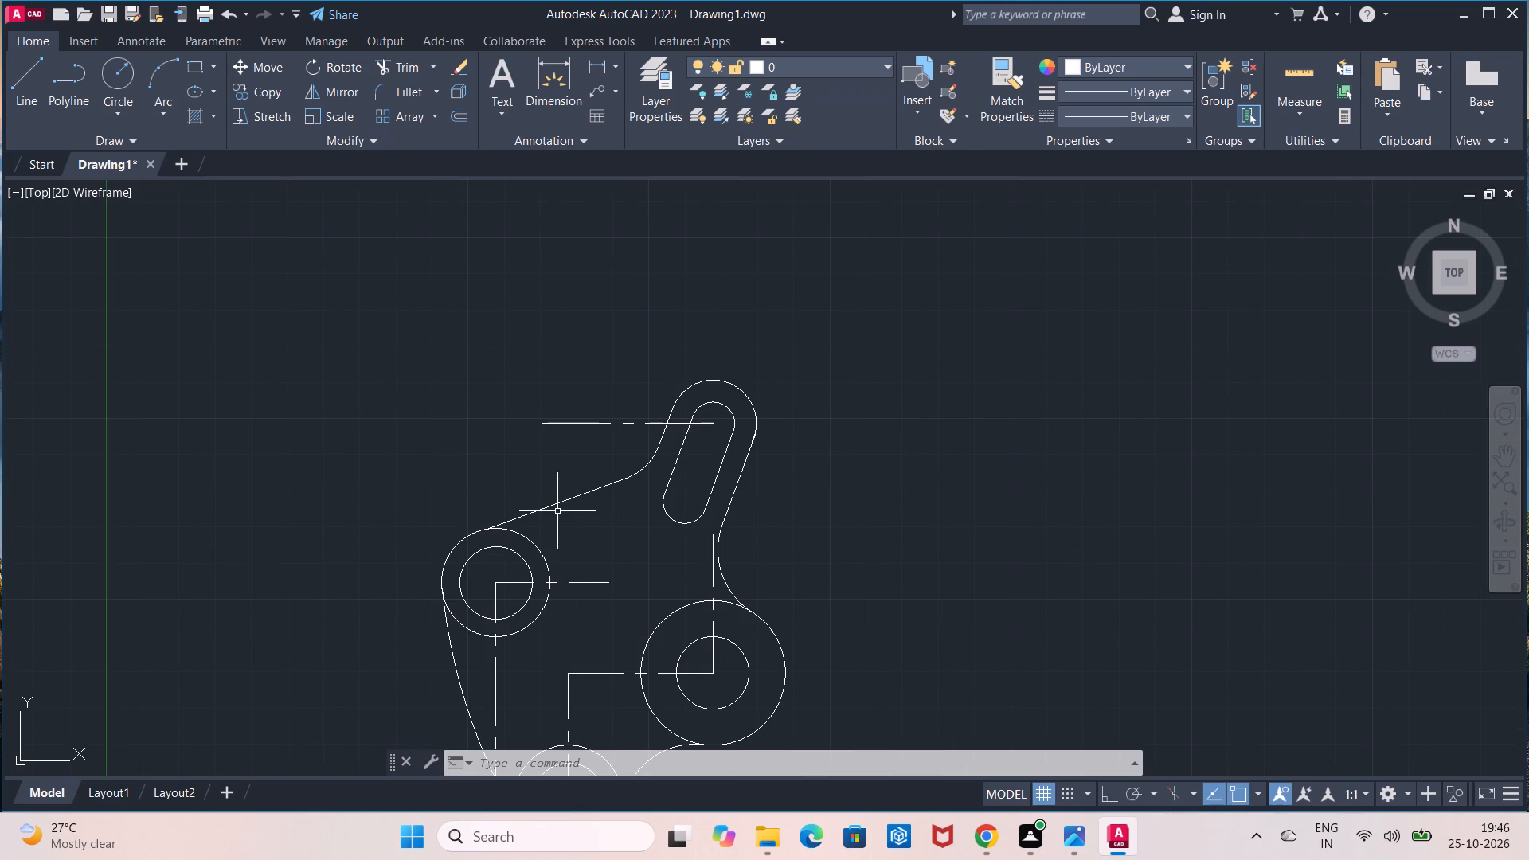
pyautogui.hotkey('ctrl', 'z')
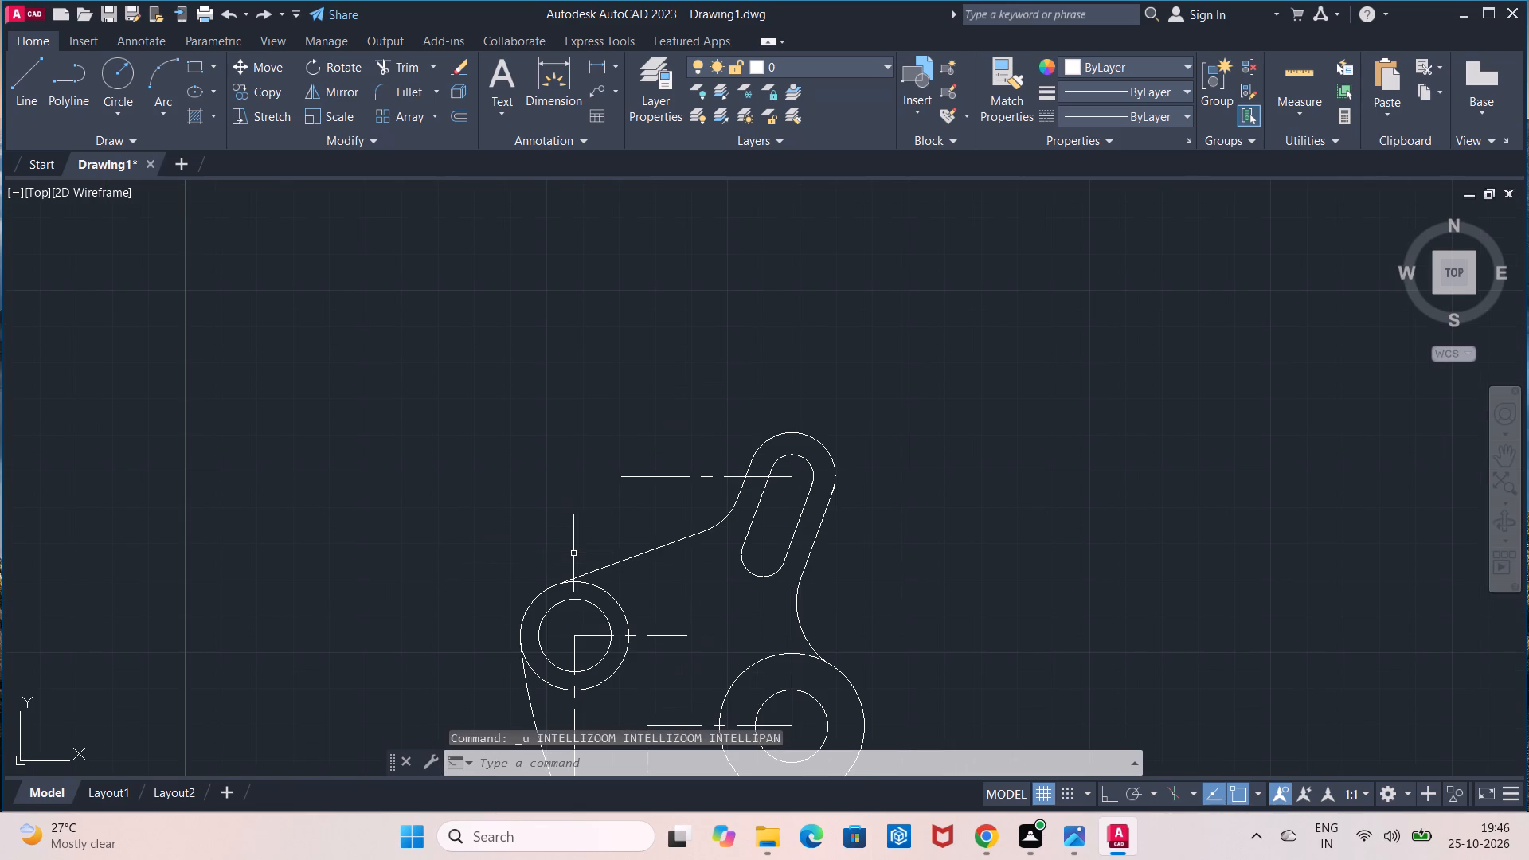
pyautogui.hotkey('ctrl', 'z')
pyautogui.hotkey('ctrl', 'z')
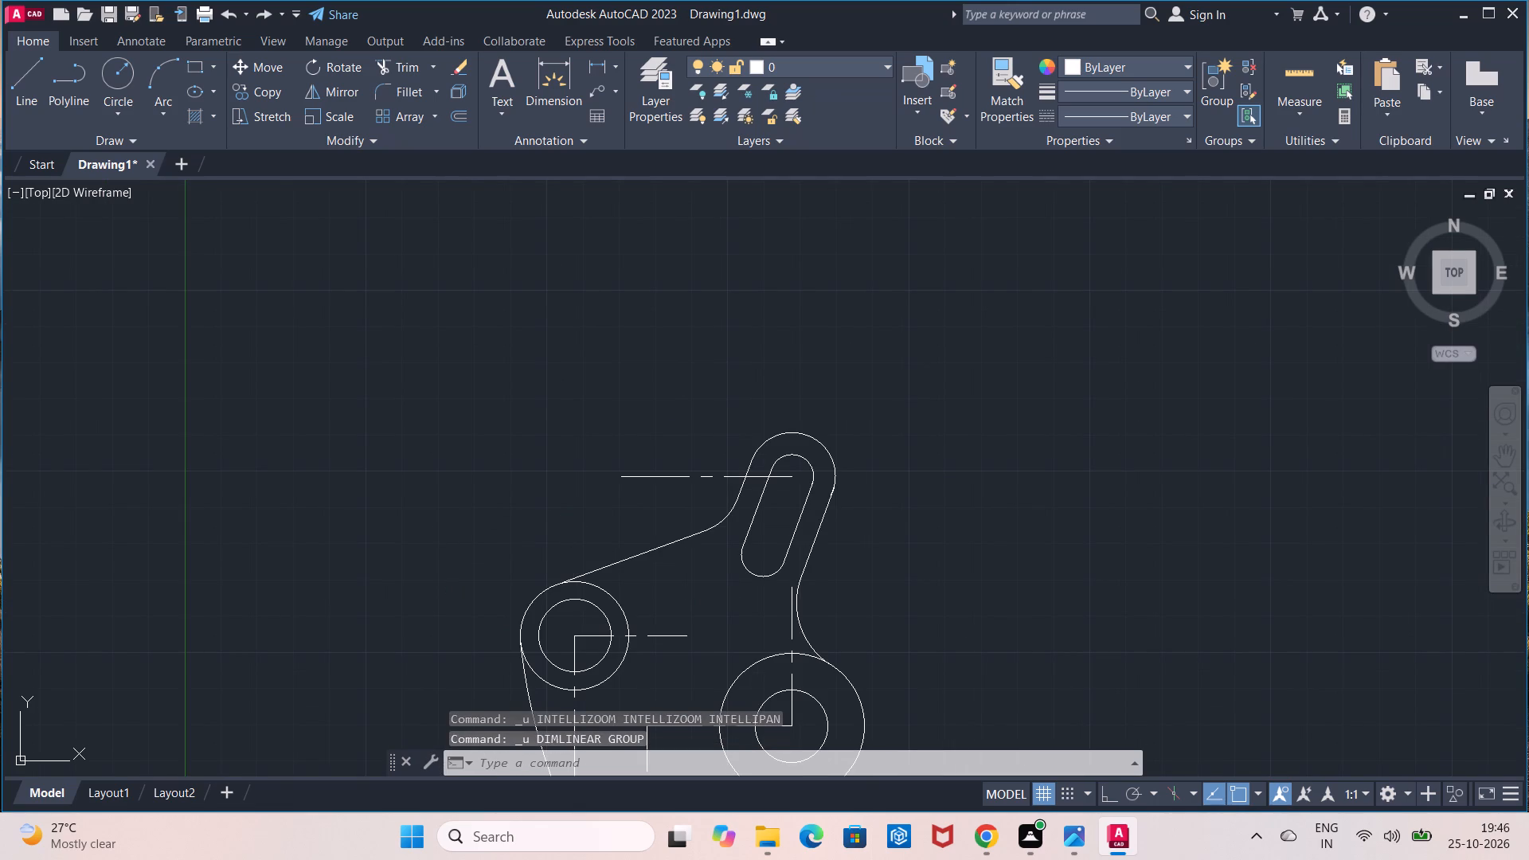
pyautogui.hotkey('ctrl', 'z')
pyautogui.hotkey('ctrl', 'z')
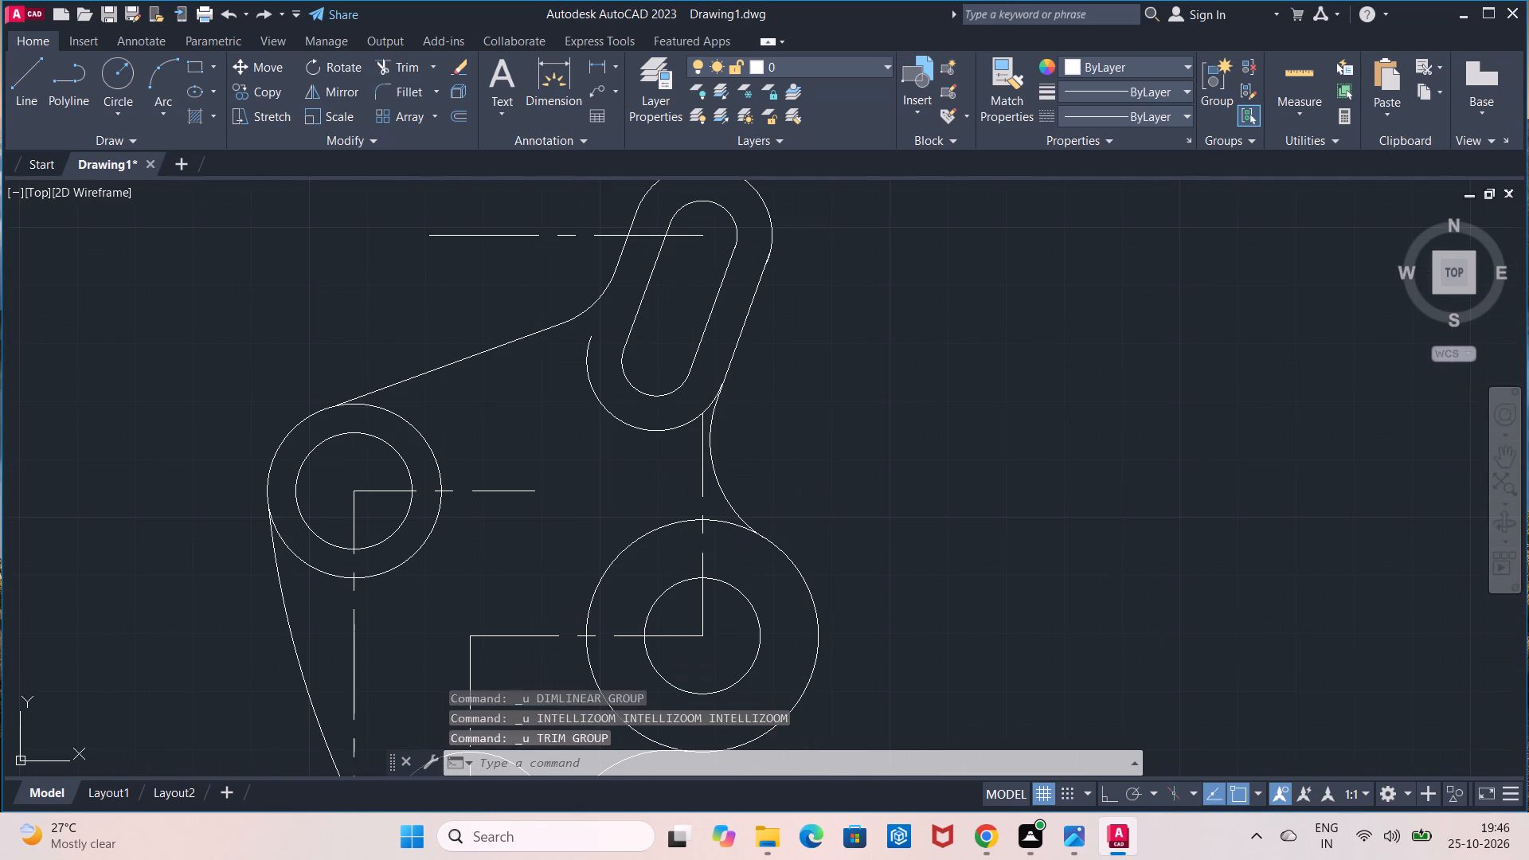
pyautogui.hotkey('ctrl', 'z')
pyautogui.hotkey('ctrl', 'z')
pyautogui.hotkey('ctrl', 'z')
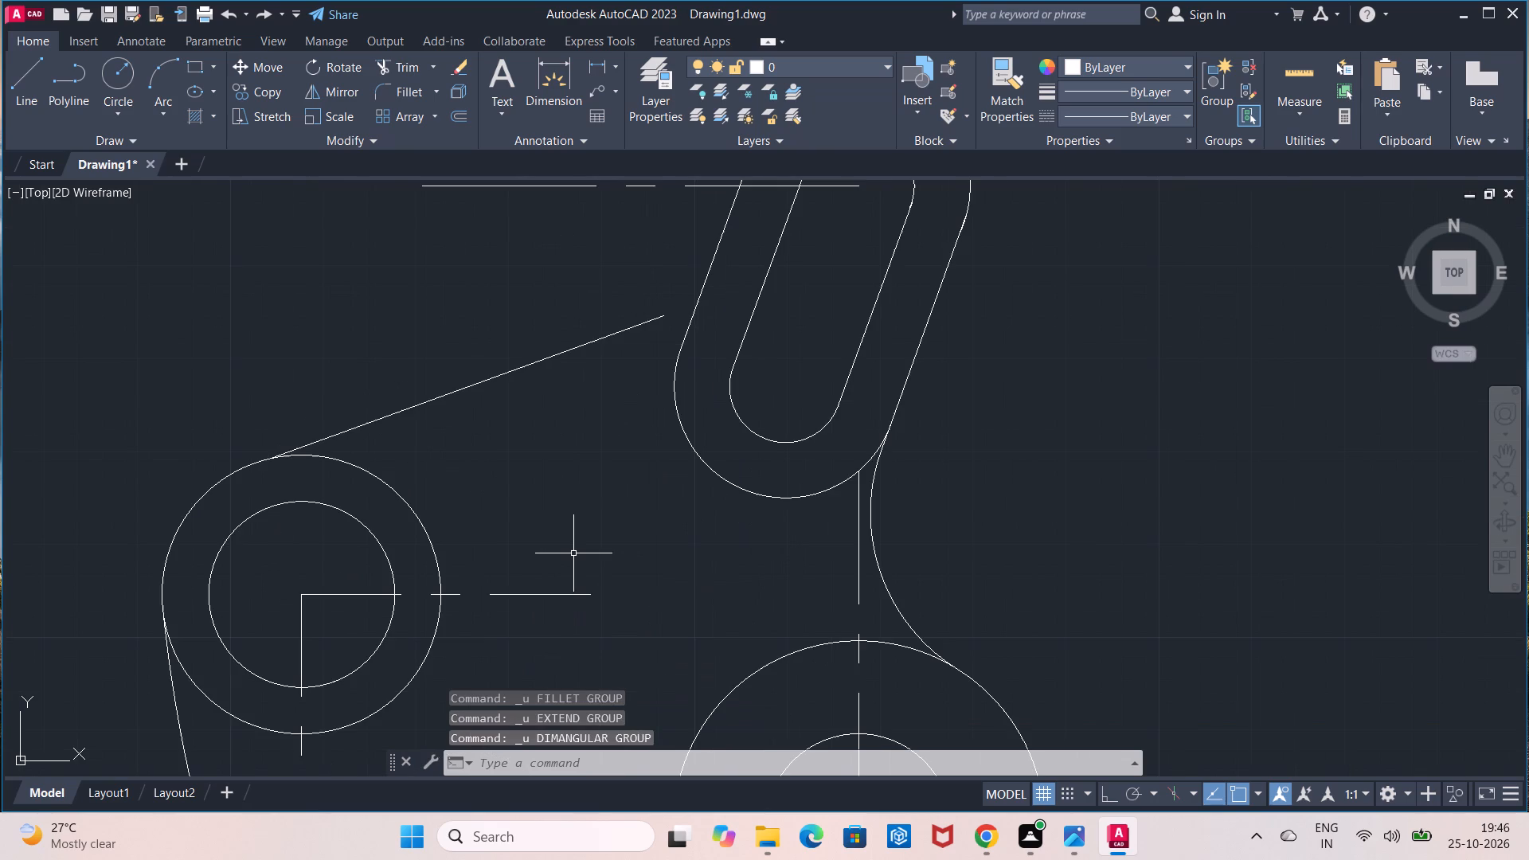
pyautogui.hotkey('ctrl', 'z')
# Delete the horizontal centre line at the slot's upper end.
pyautogui.scroll(-2, 573, 553)
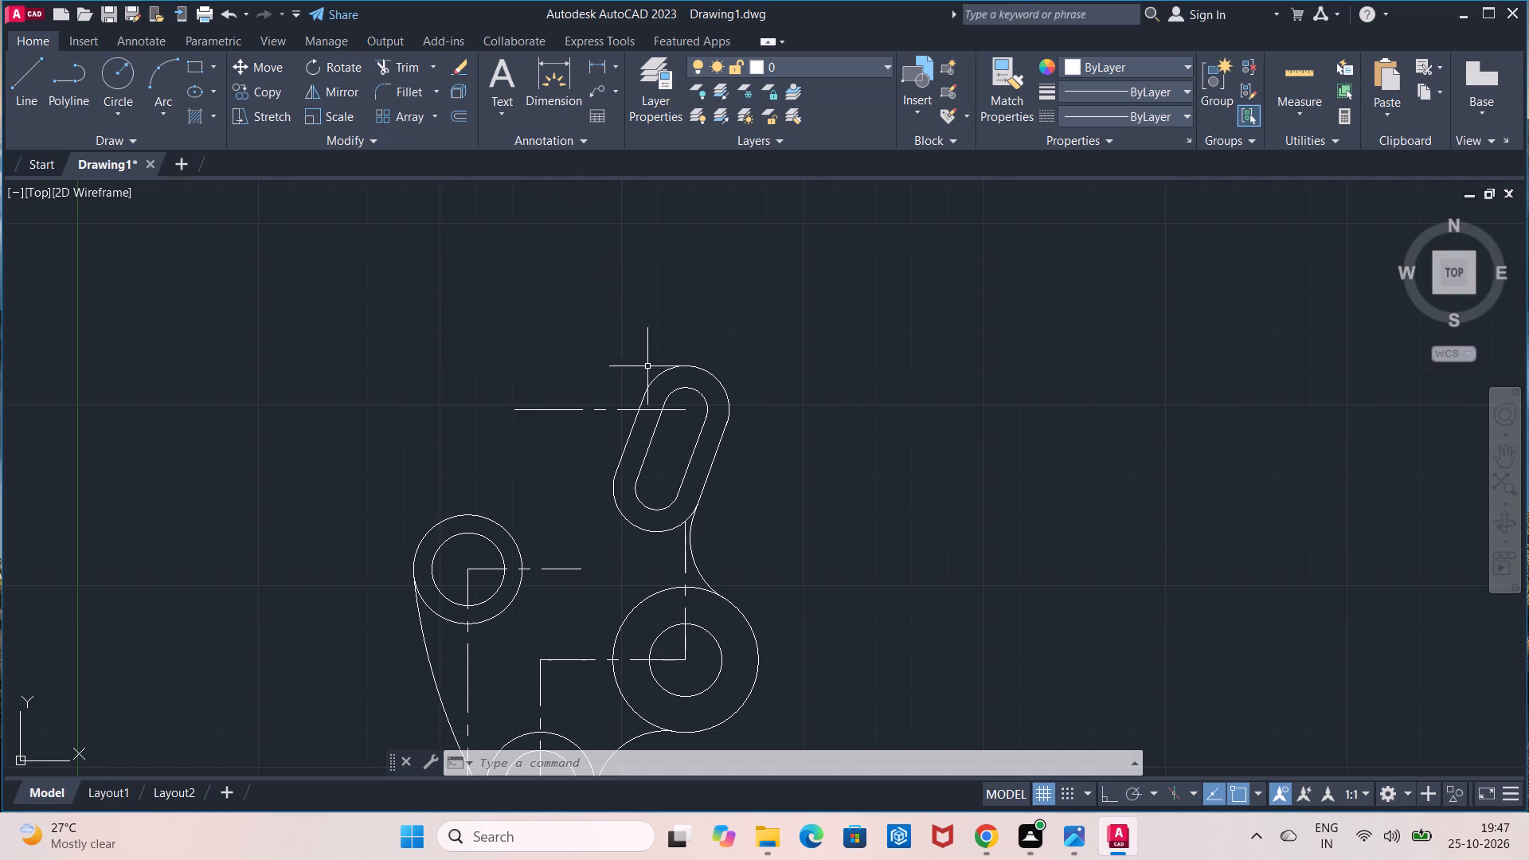
pyautogui.click(599, 407)
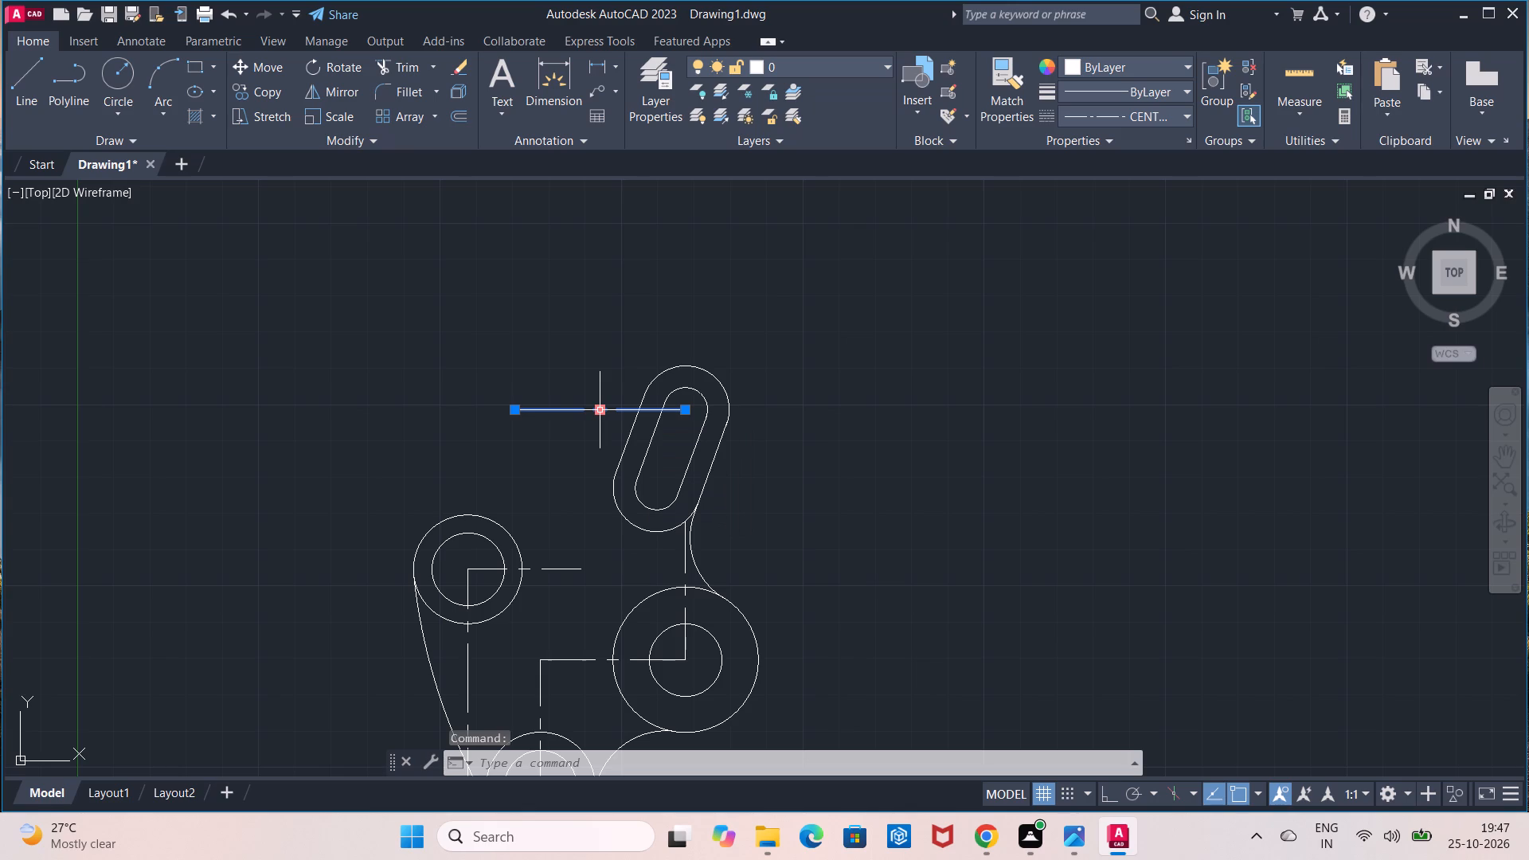
pyautogui.press('Delete')
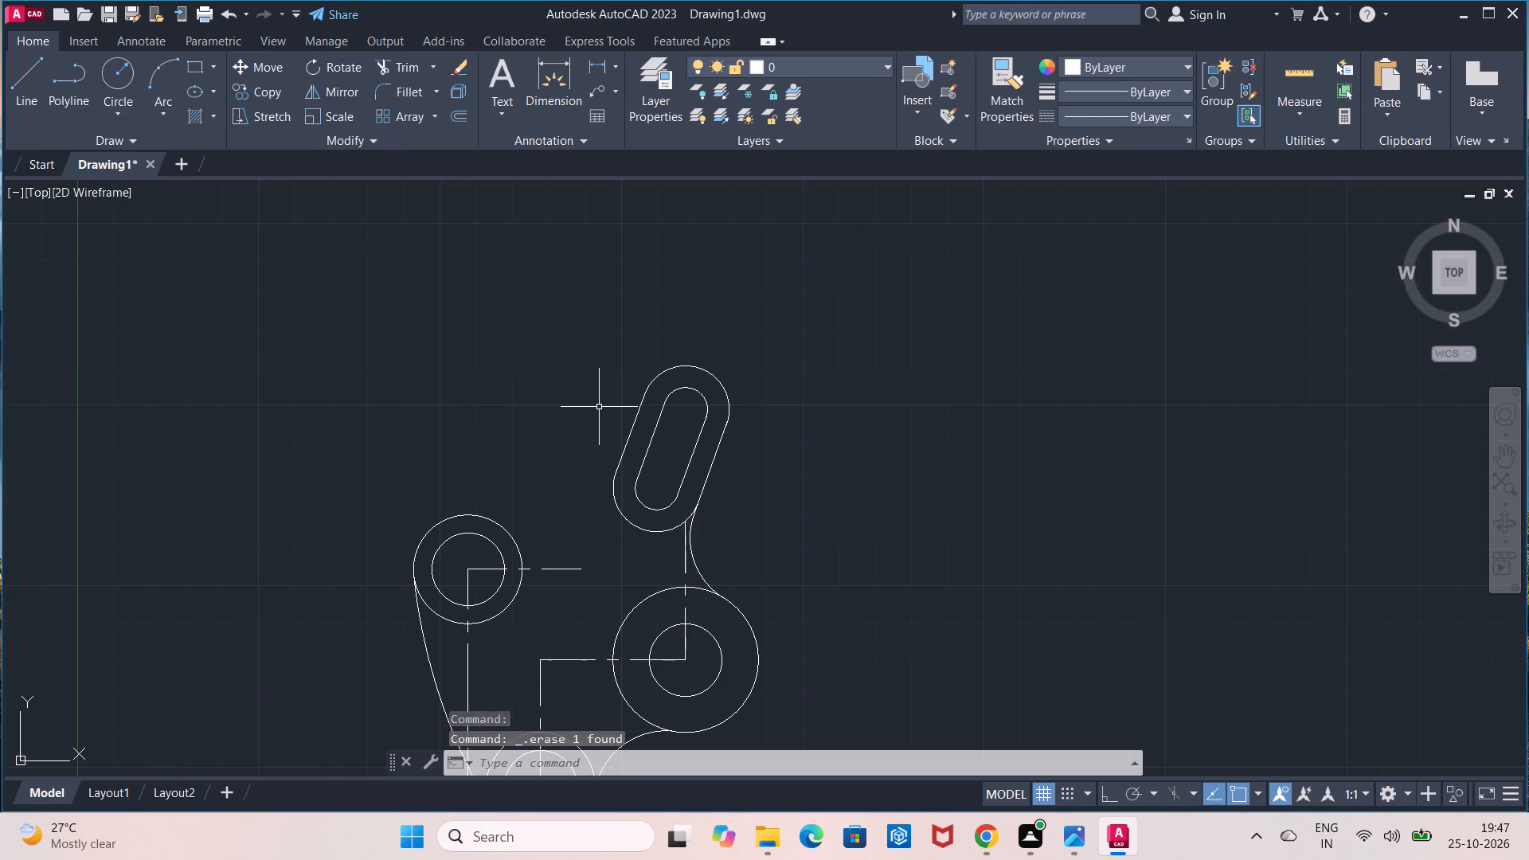
# With Ortho on, draw a horizontal centre-linetype line 47 long leftward from the centre of the slot's upper arc.
pyautogui.click(1101, 112)
pyautogui.click(1119, 180)
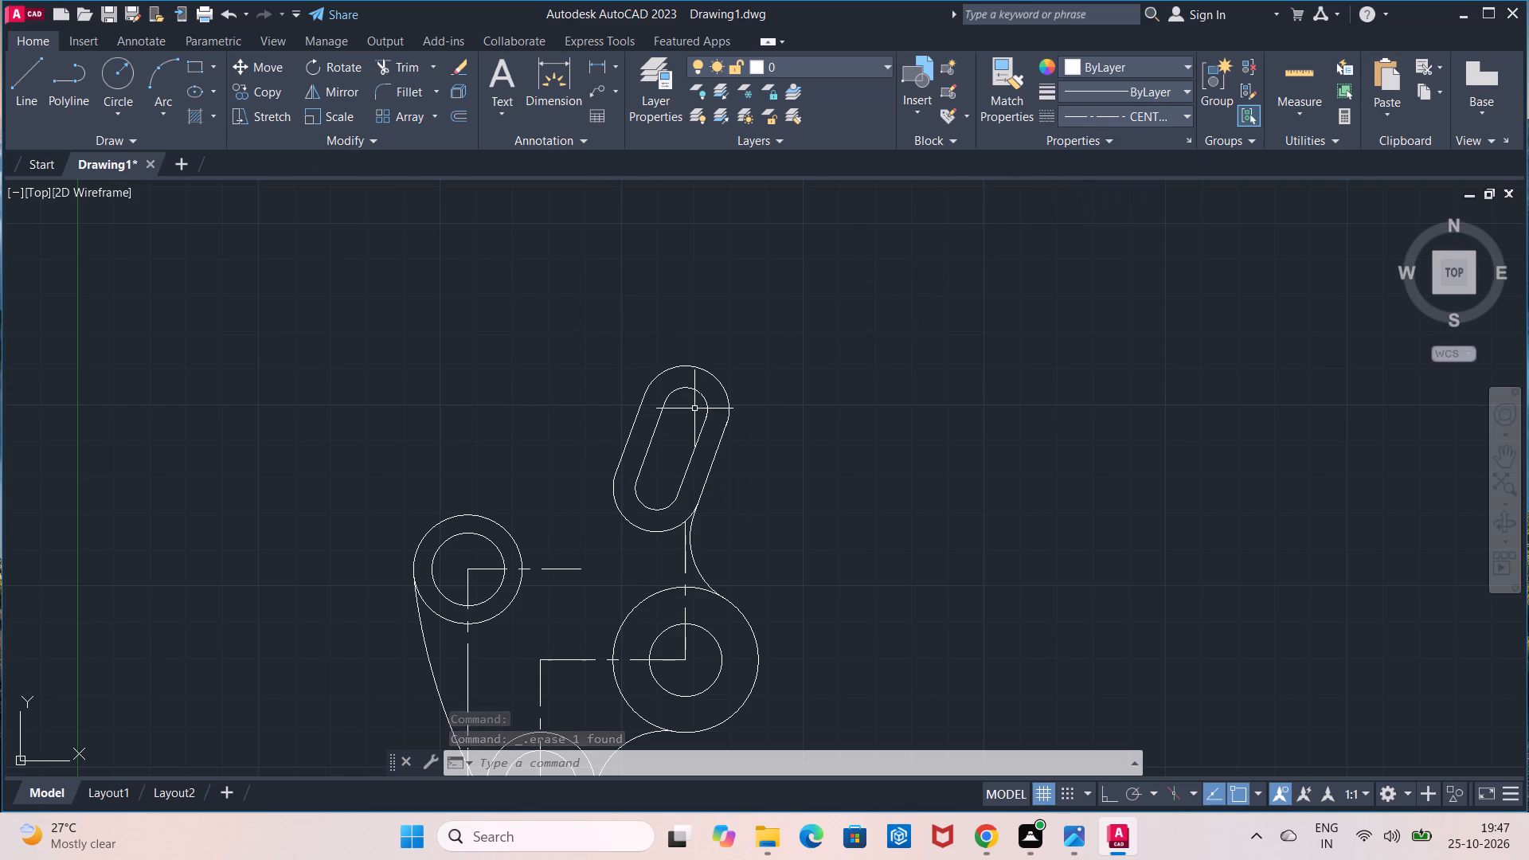
pyautogui.click(44, 106)
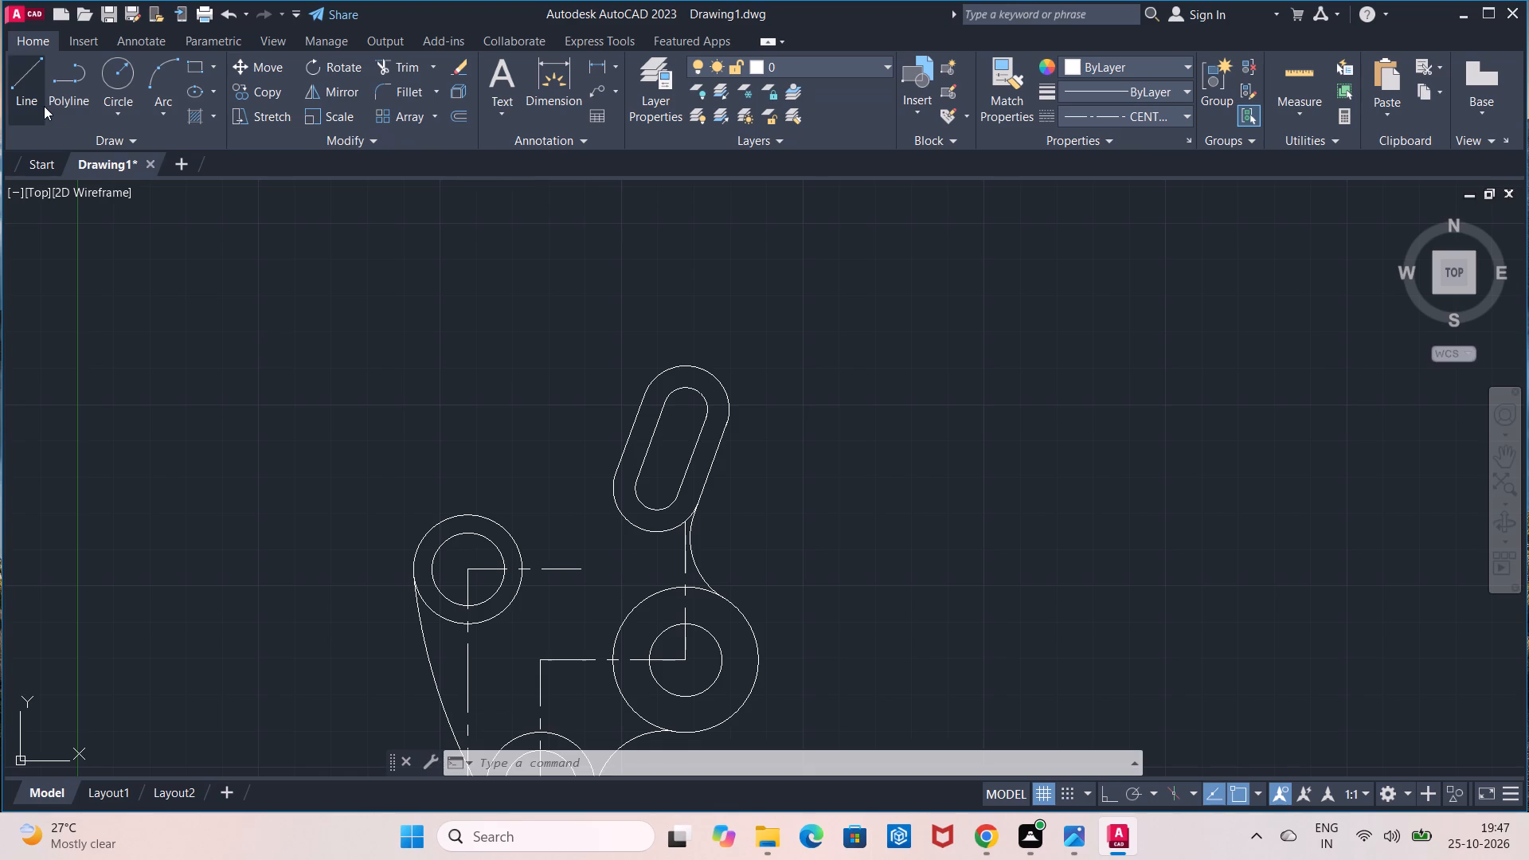
pyautogui.click(684, 412)
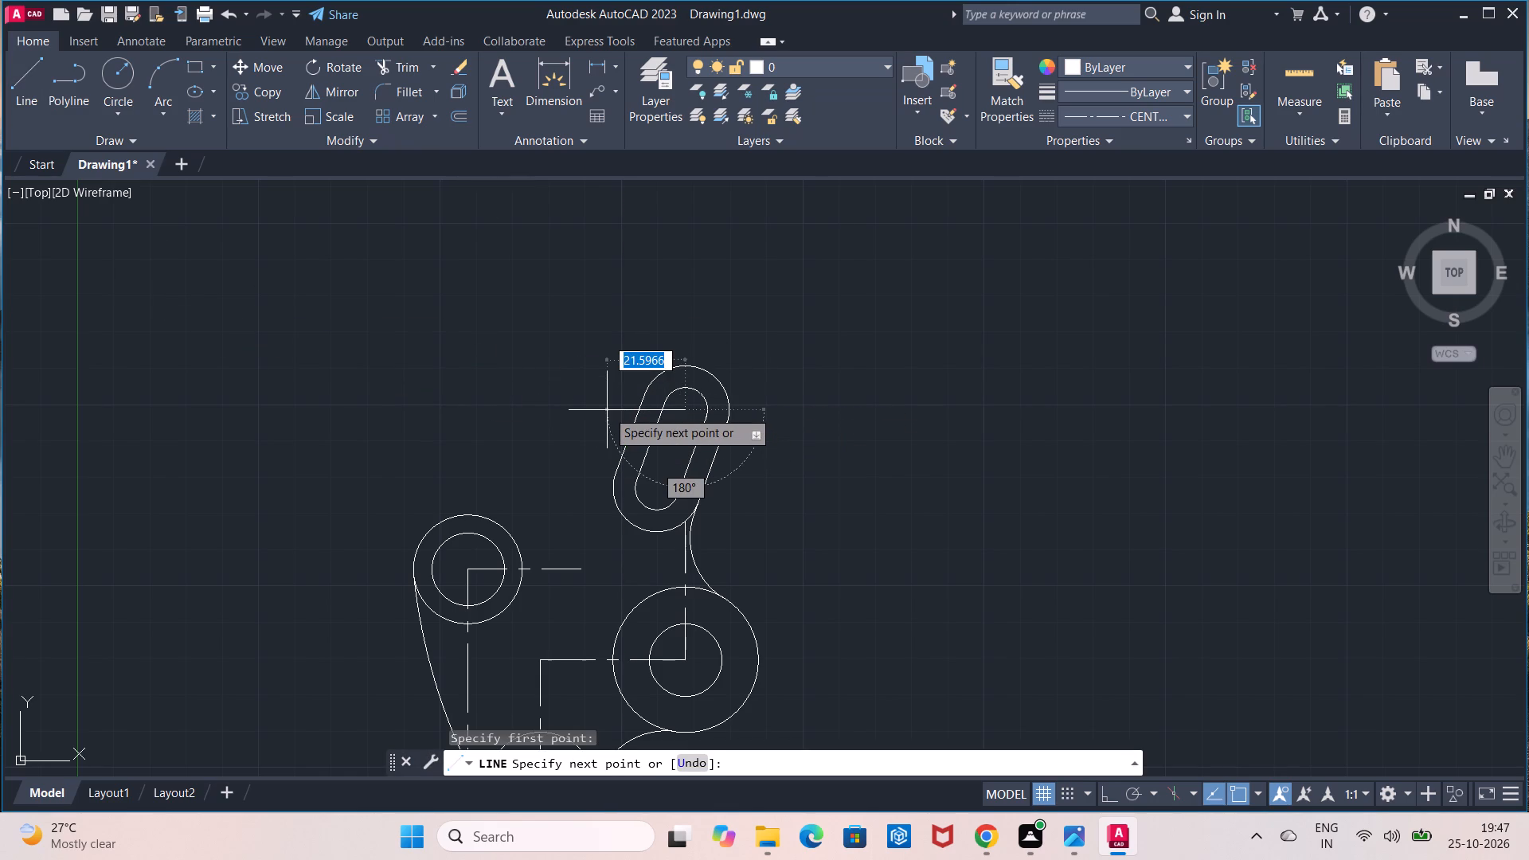
pyautogui.press('F8')
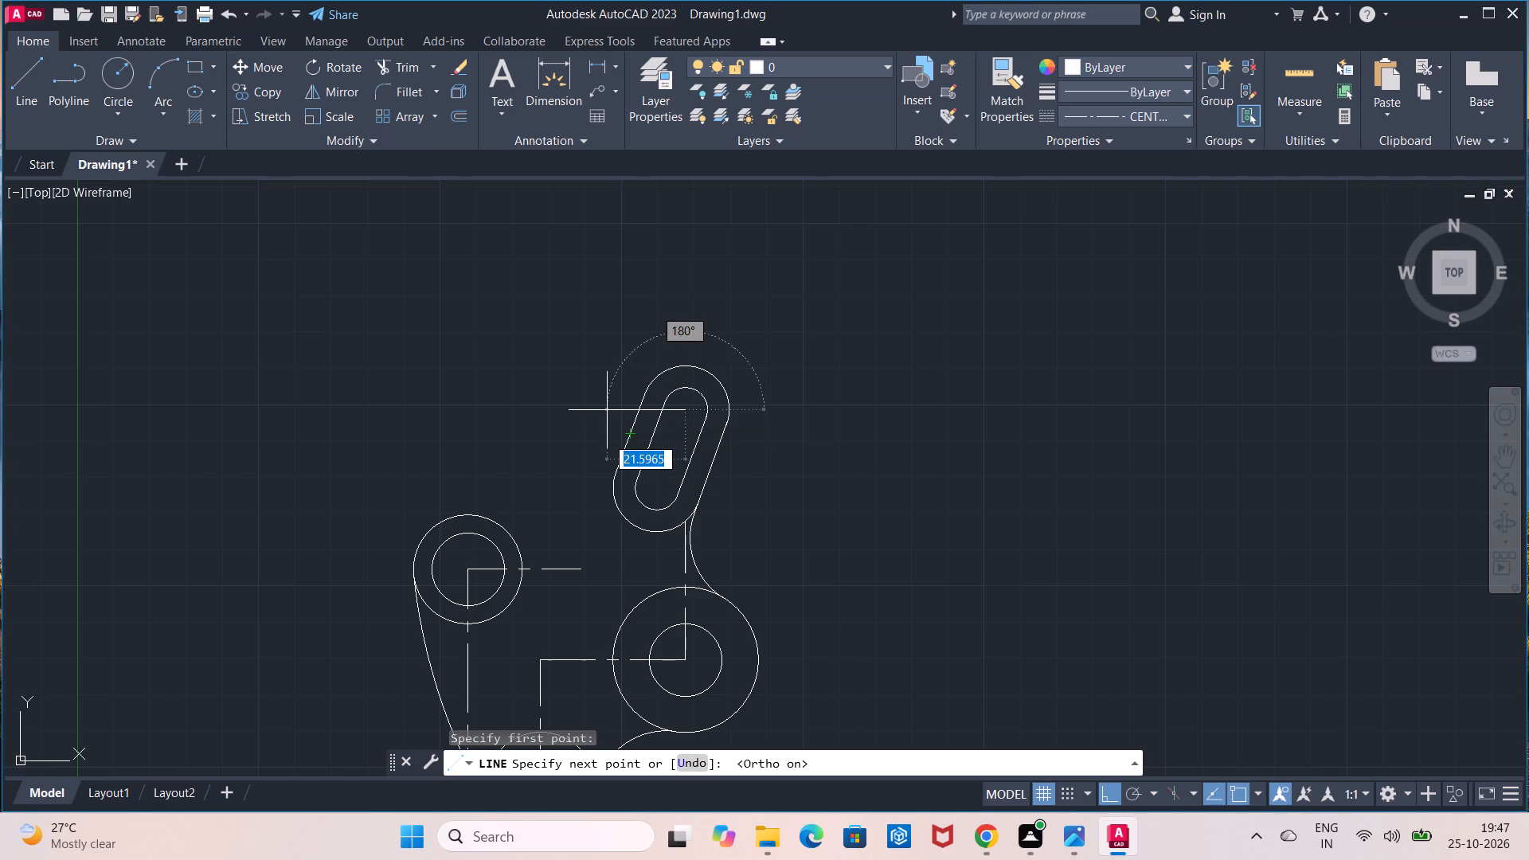
pyautogui.write('47')
pyautogui.press('Return')
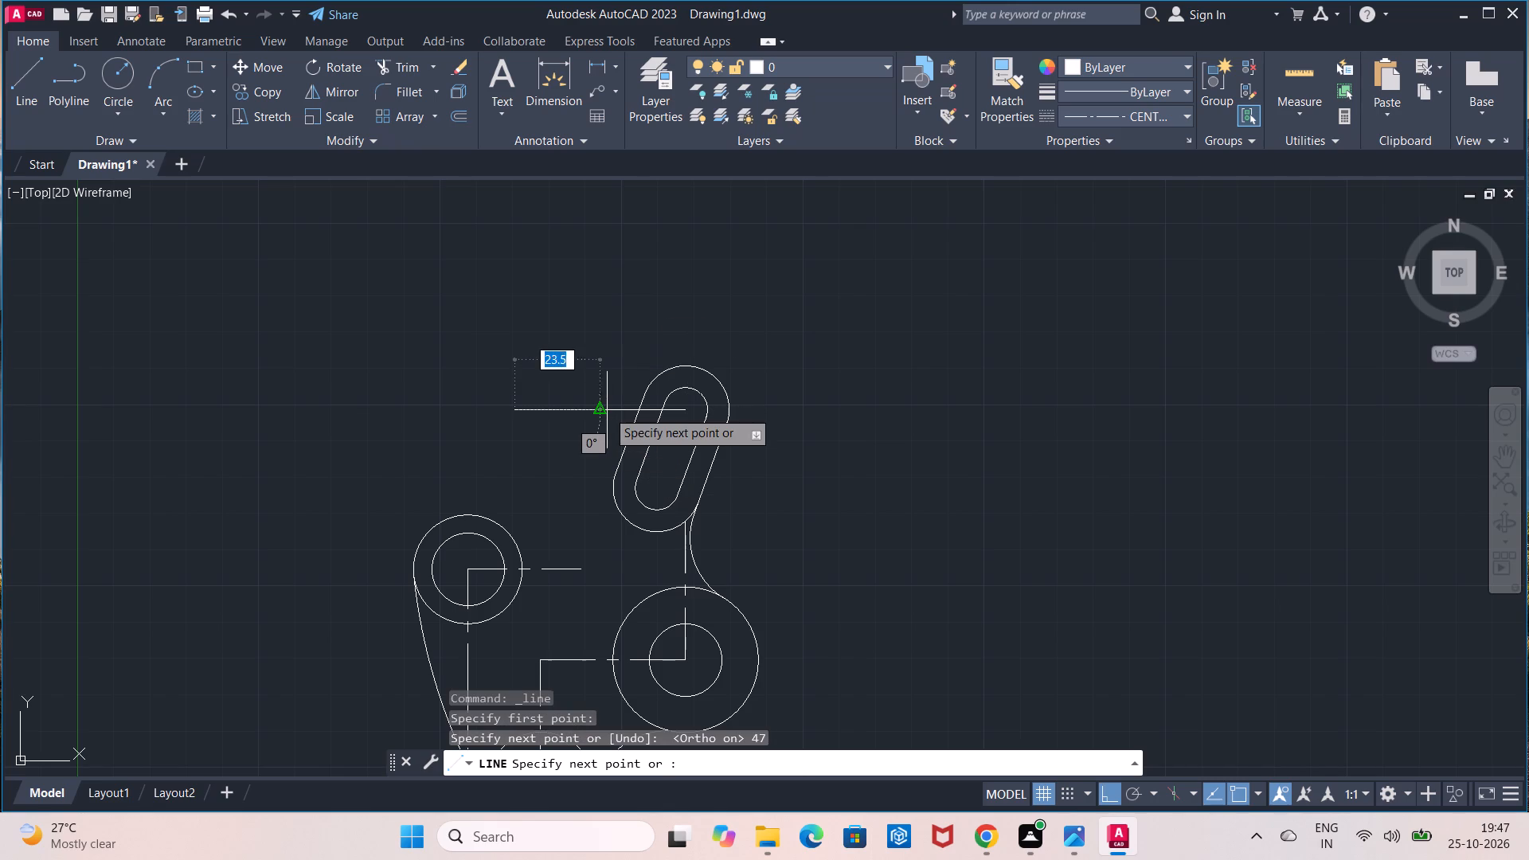
pyautogui.press('Escape')
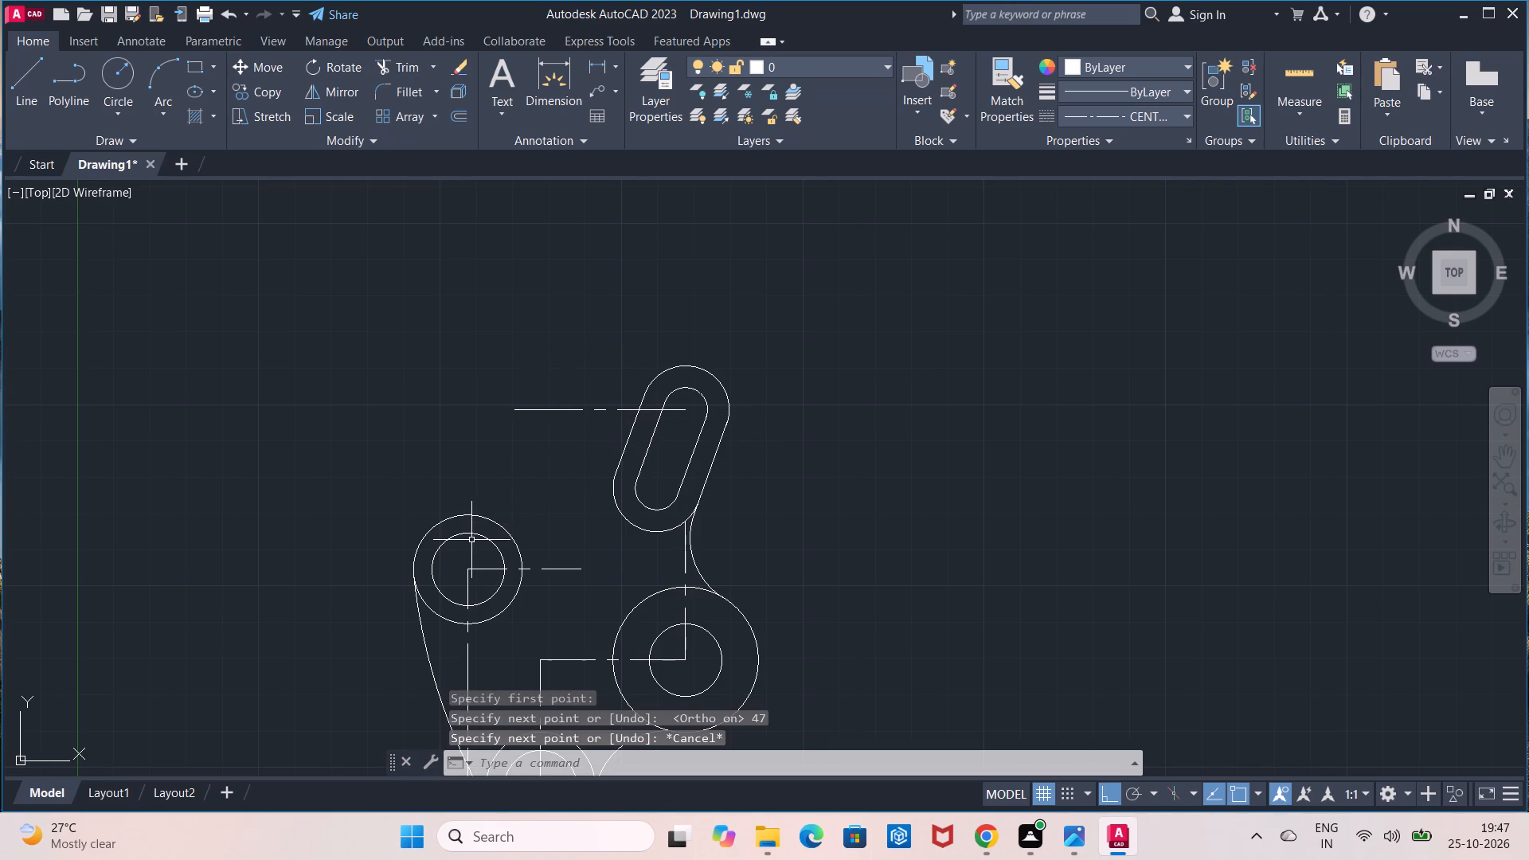
# Check the horizontal centre line between the bottom circle's centre and the left vertical centre line with a linear dimension, without placing it.
pyautogui.scroll(1, 486, 580)
pyautogui.scroll(-1, 486, 580)
pyautogui.moveTo(486, 580); pyautogui.dragTo(483, 445, button='middle')
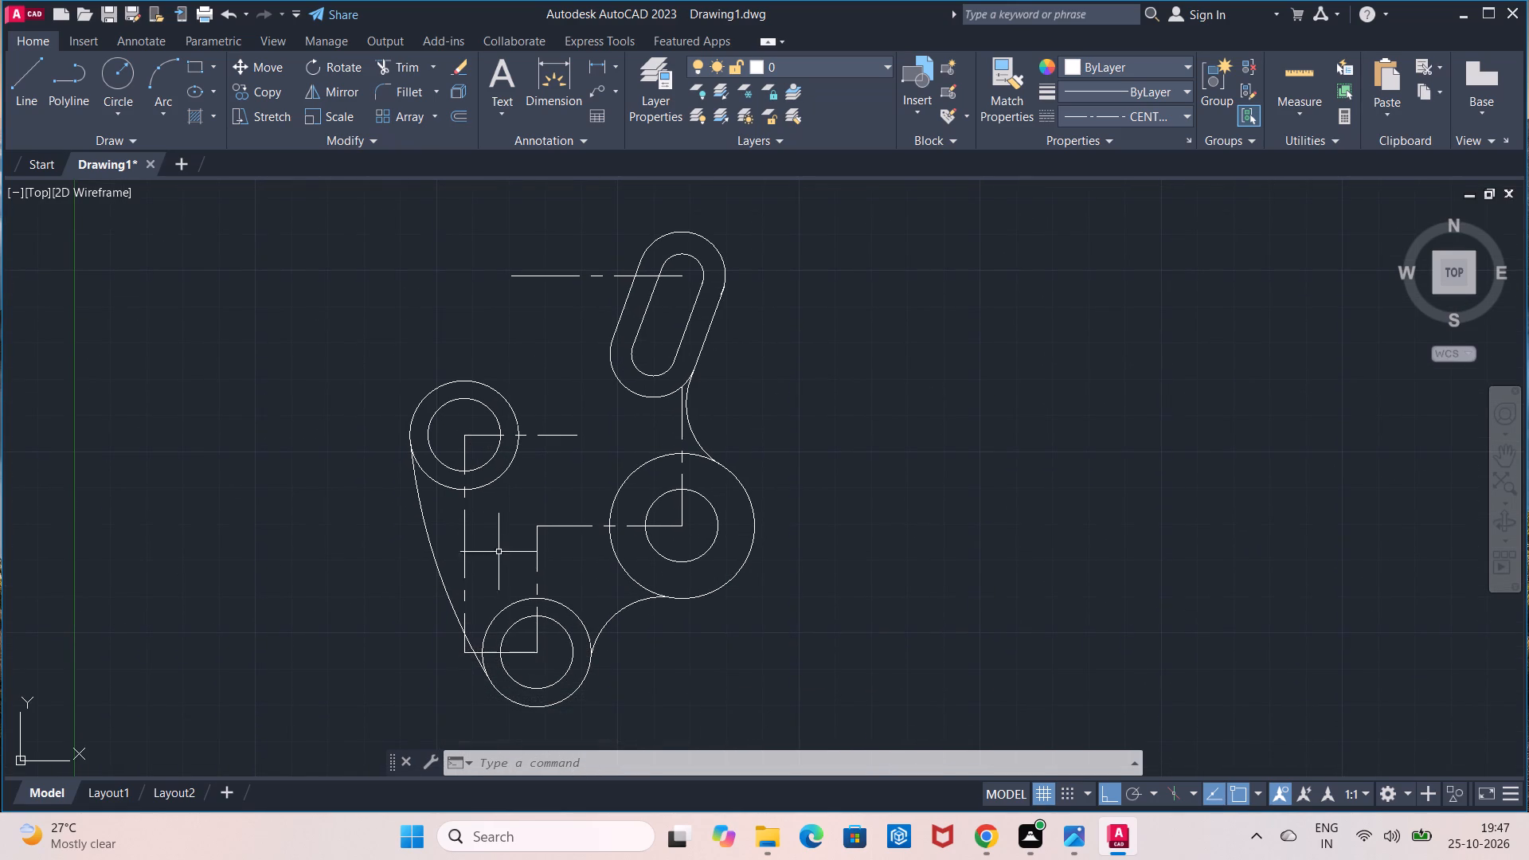
pyautogui.click(596, 67)
pyautogui.click(534, 651)
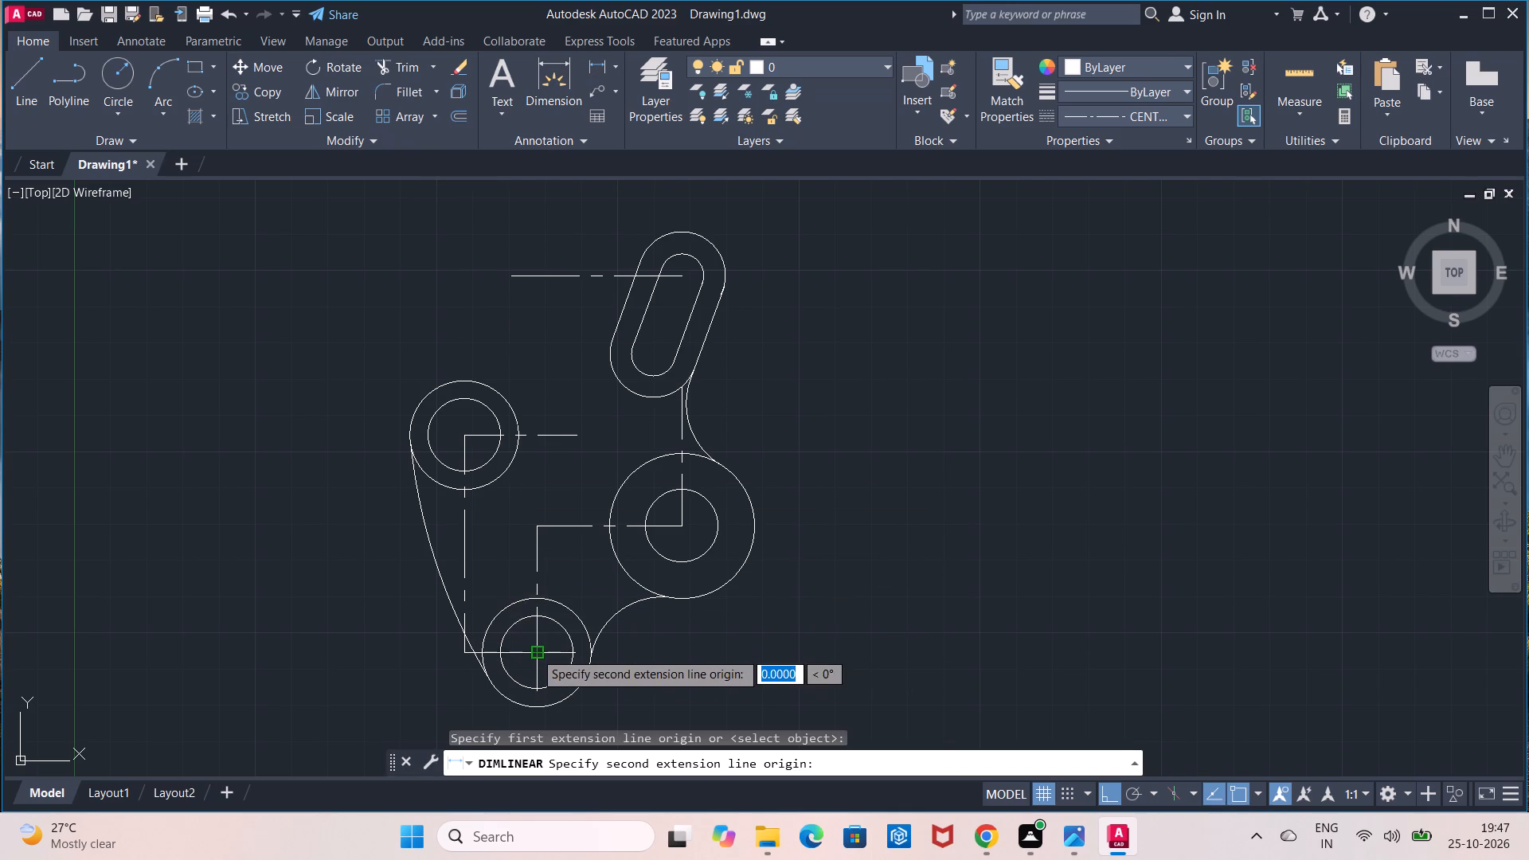
pyautogui.click(463, 651)
pyautogui.press('Escape')
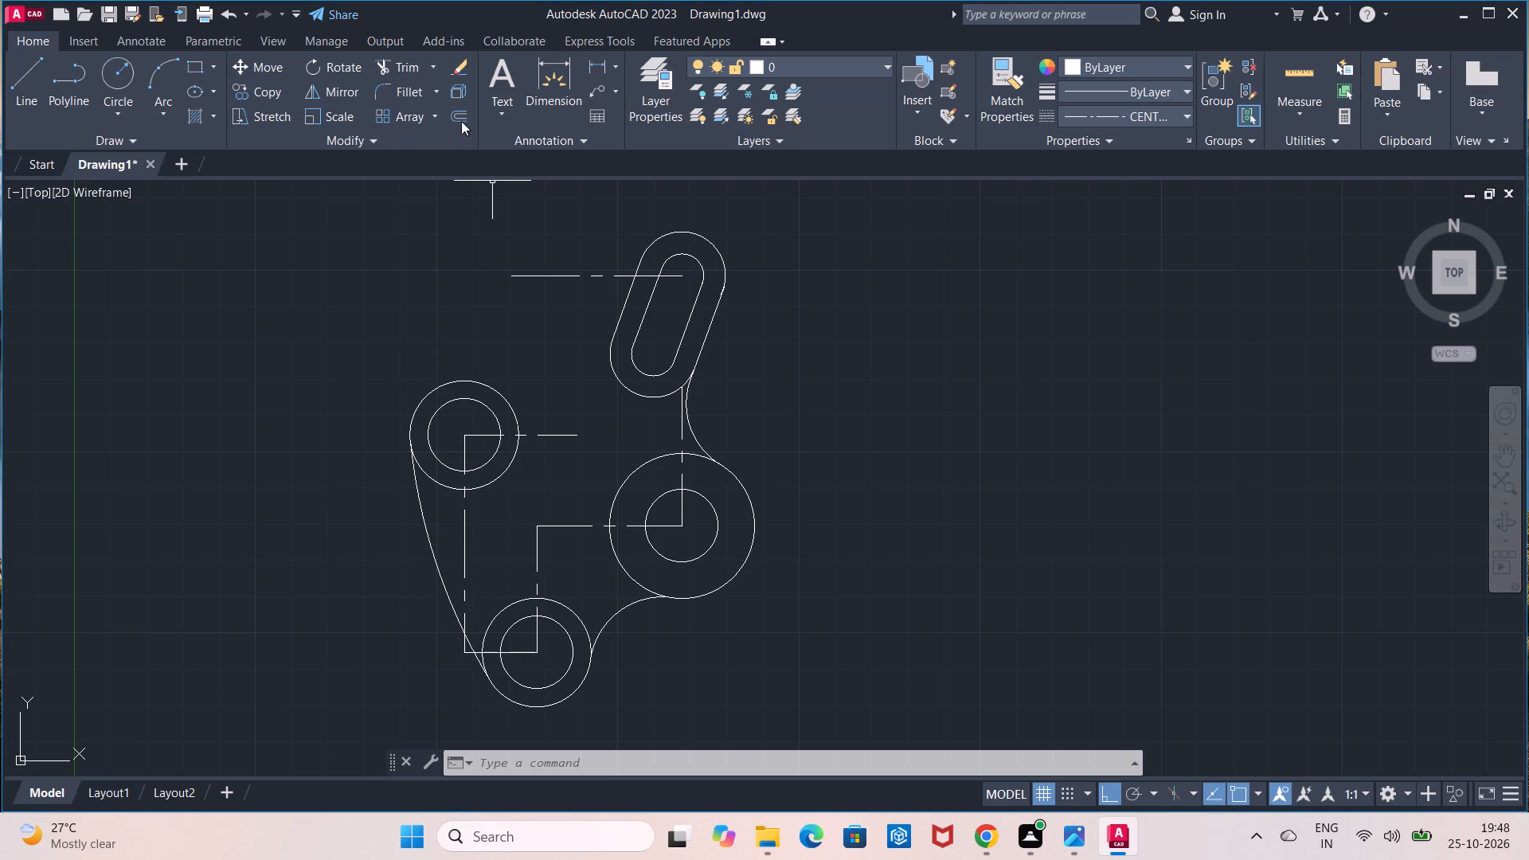
# Check the radius of the large arc joining the left and bottom circles with a radius dimension, without placing it.
pyautogui.click(614, 66)
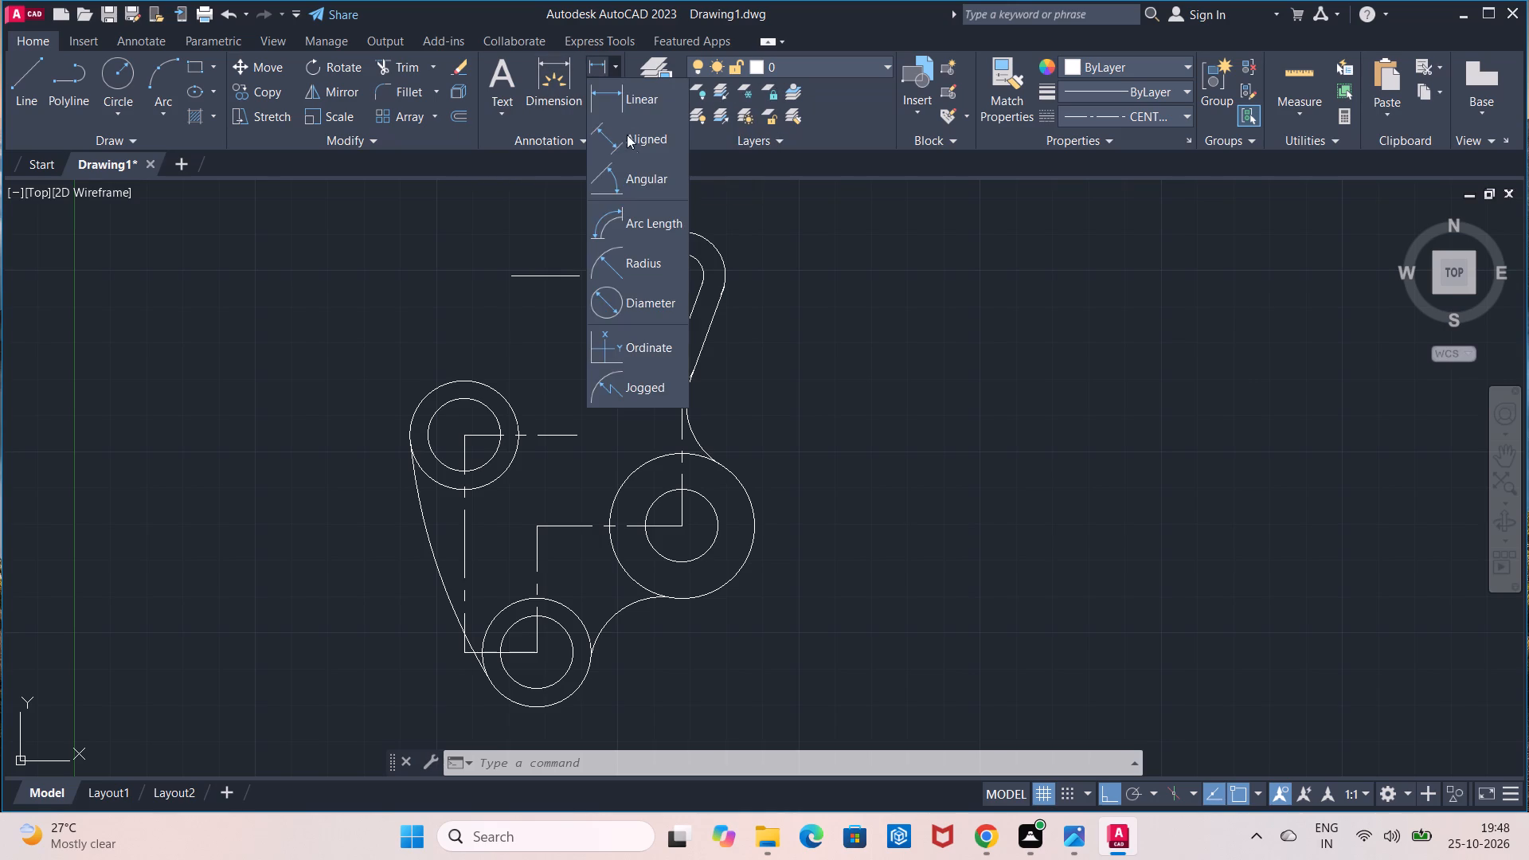
pyautogui.click(646, 258)
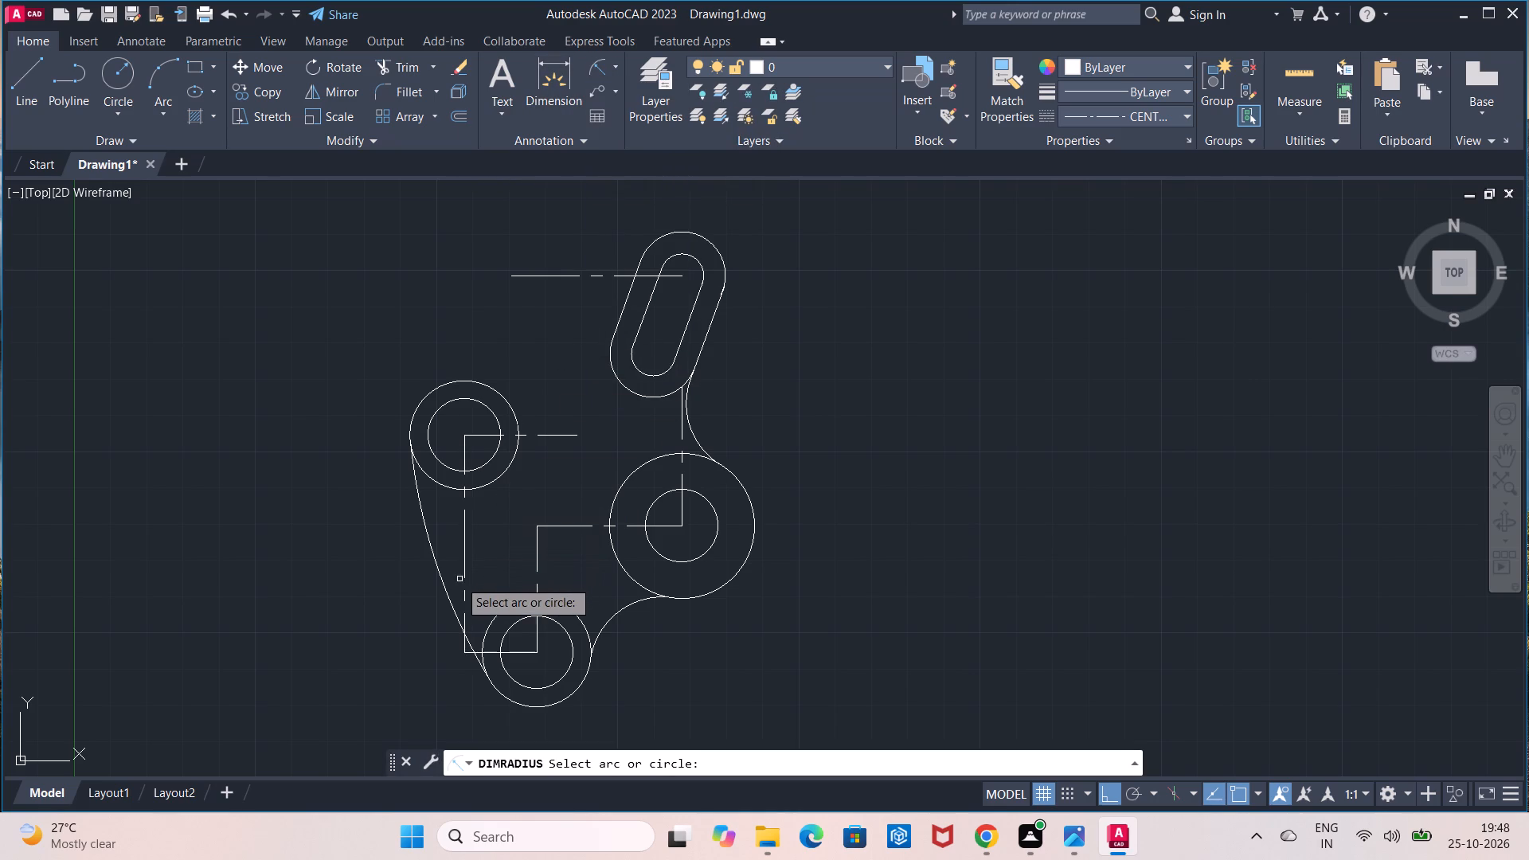
pyautogui.click(448, 588)
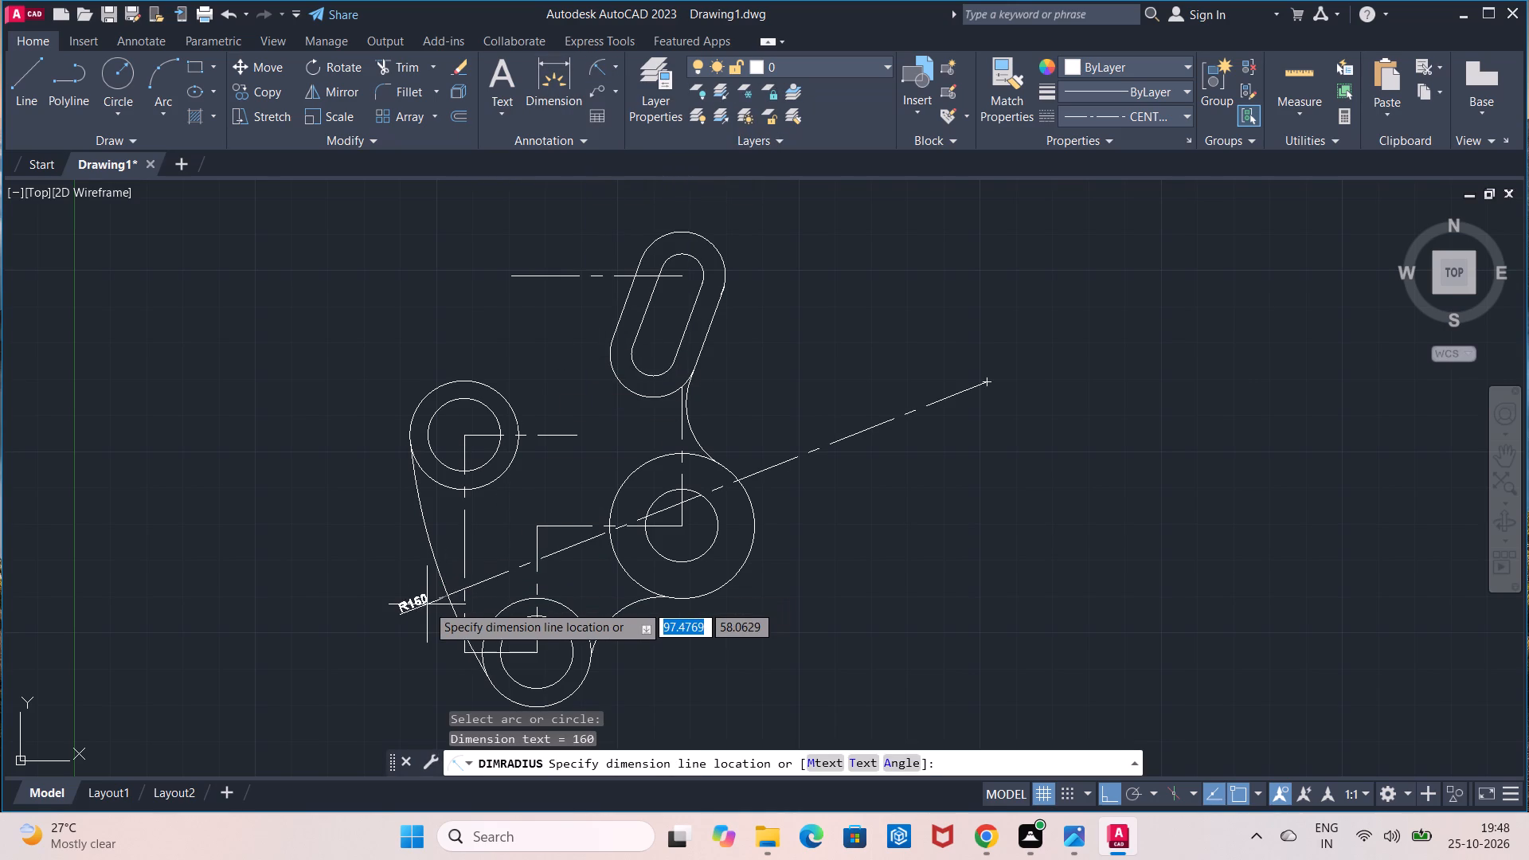
pyautogui.press('Escape')
pyautogui.scroll(1, 462, 533)
pyautogui.scroll(-1, 462, 533)
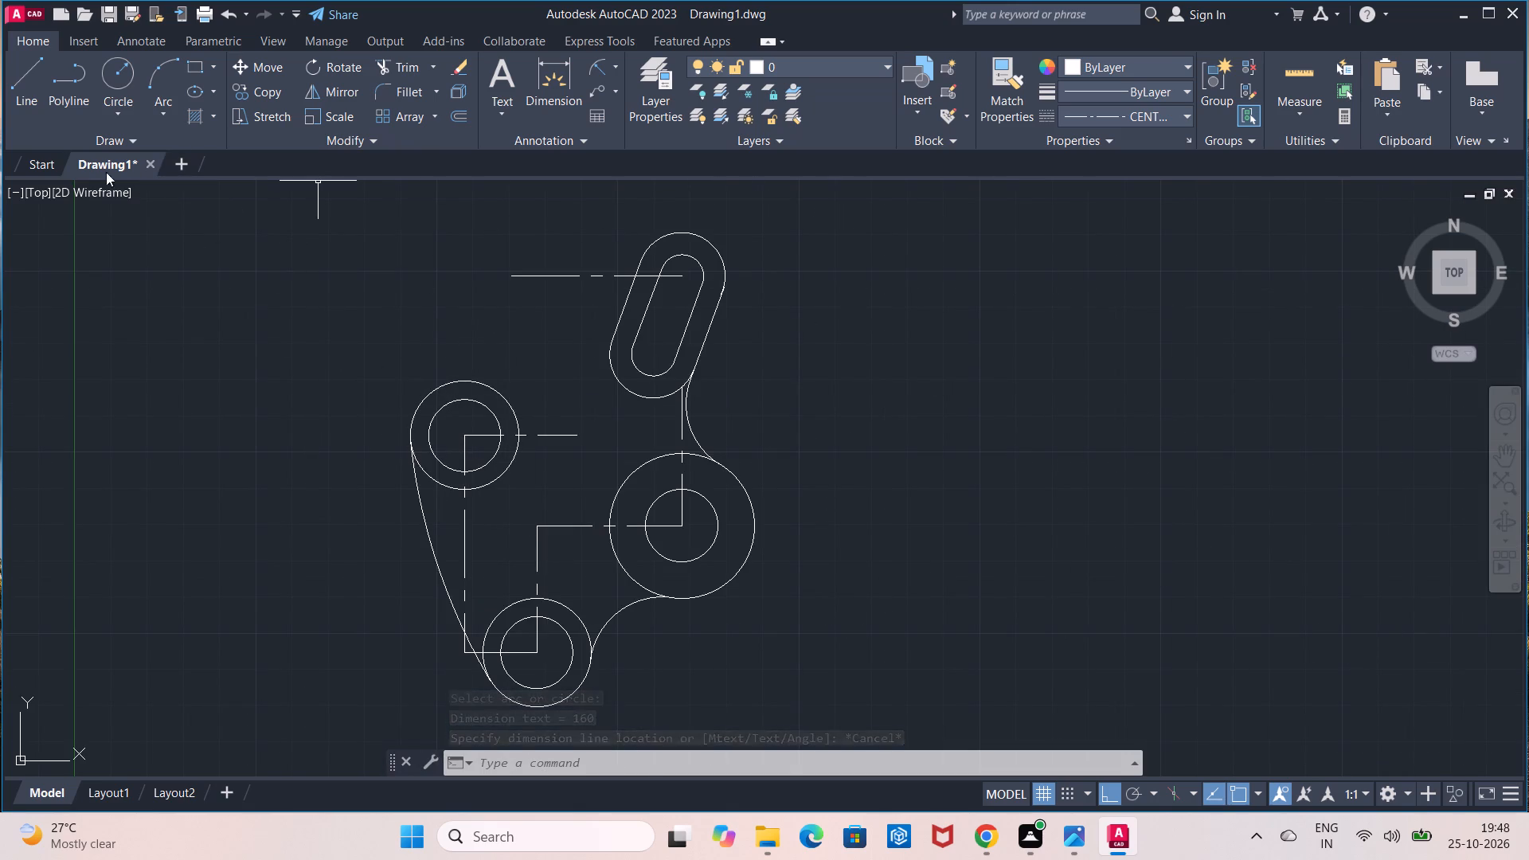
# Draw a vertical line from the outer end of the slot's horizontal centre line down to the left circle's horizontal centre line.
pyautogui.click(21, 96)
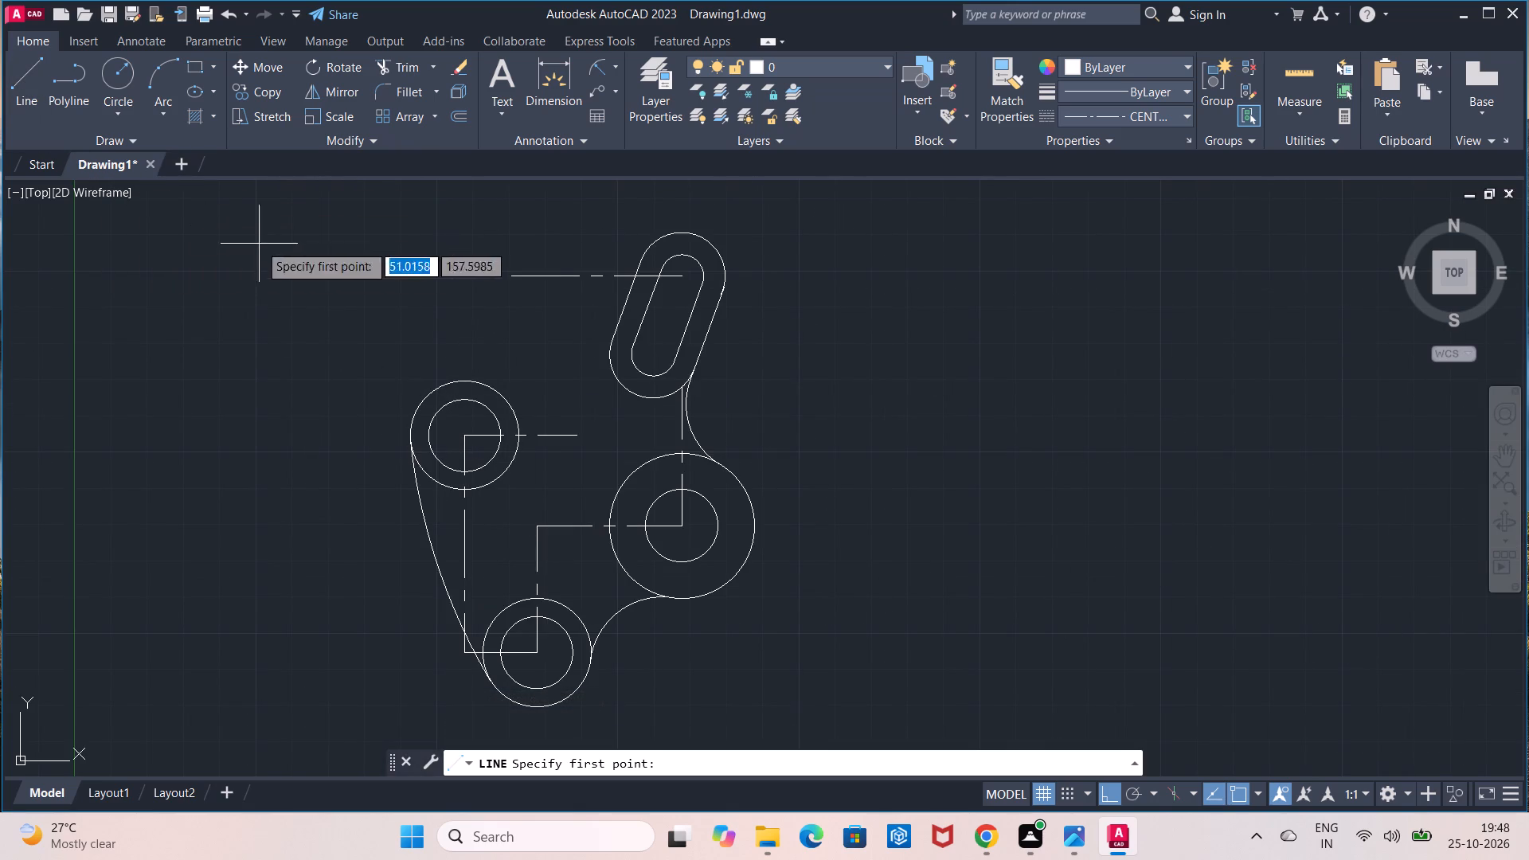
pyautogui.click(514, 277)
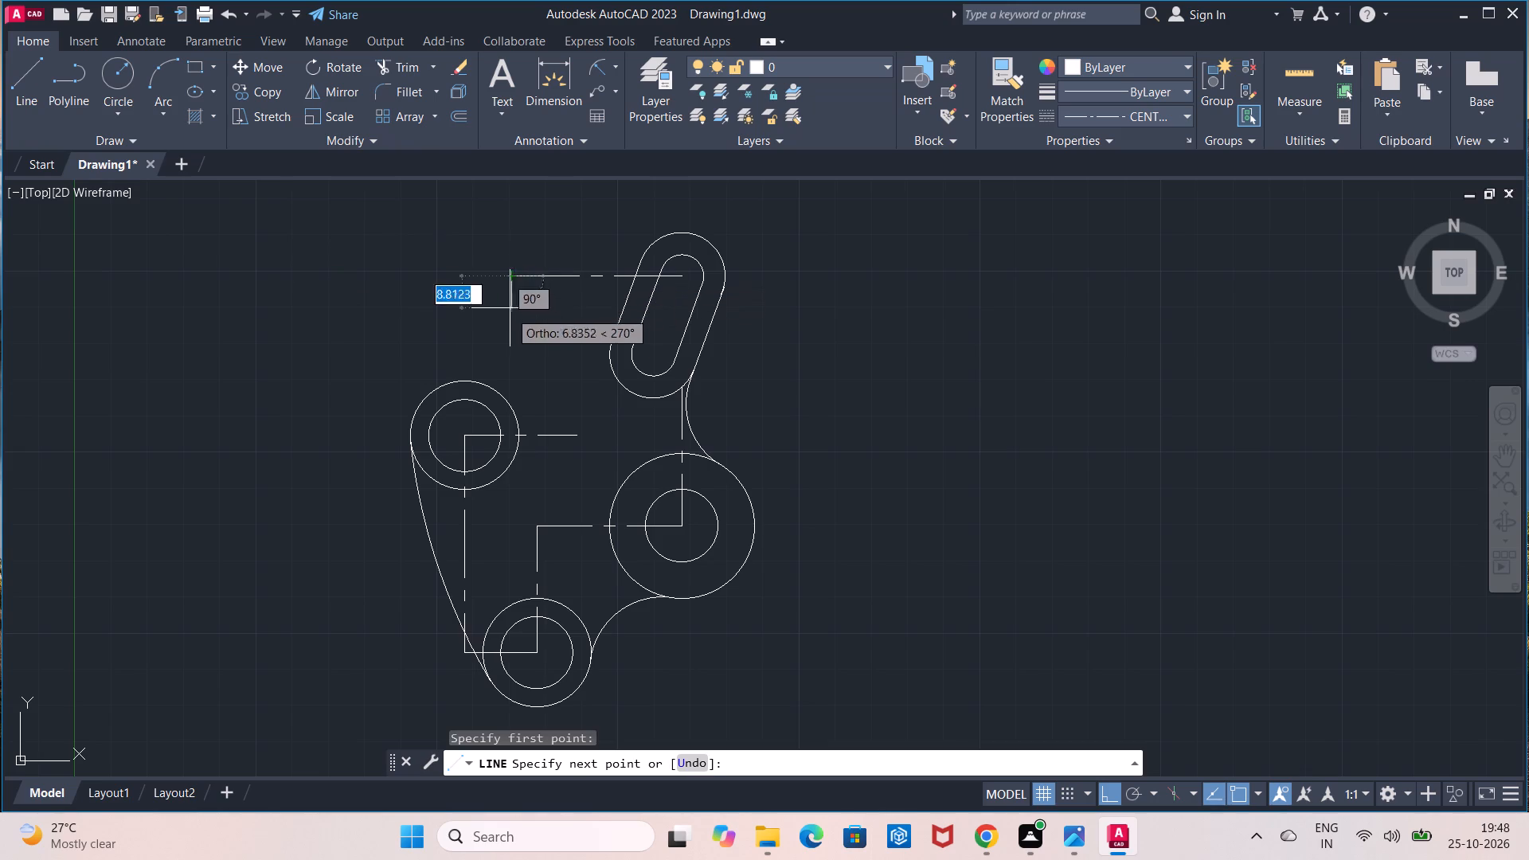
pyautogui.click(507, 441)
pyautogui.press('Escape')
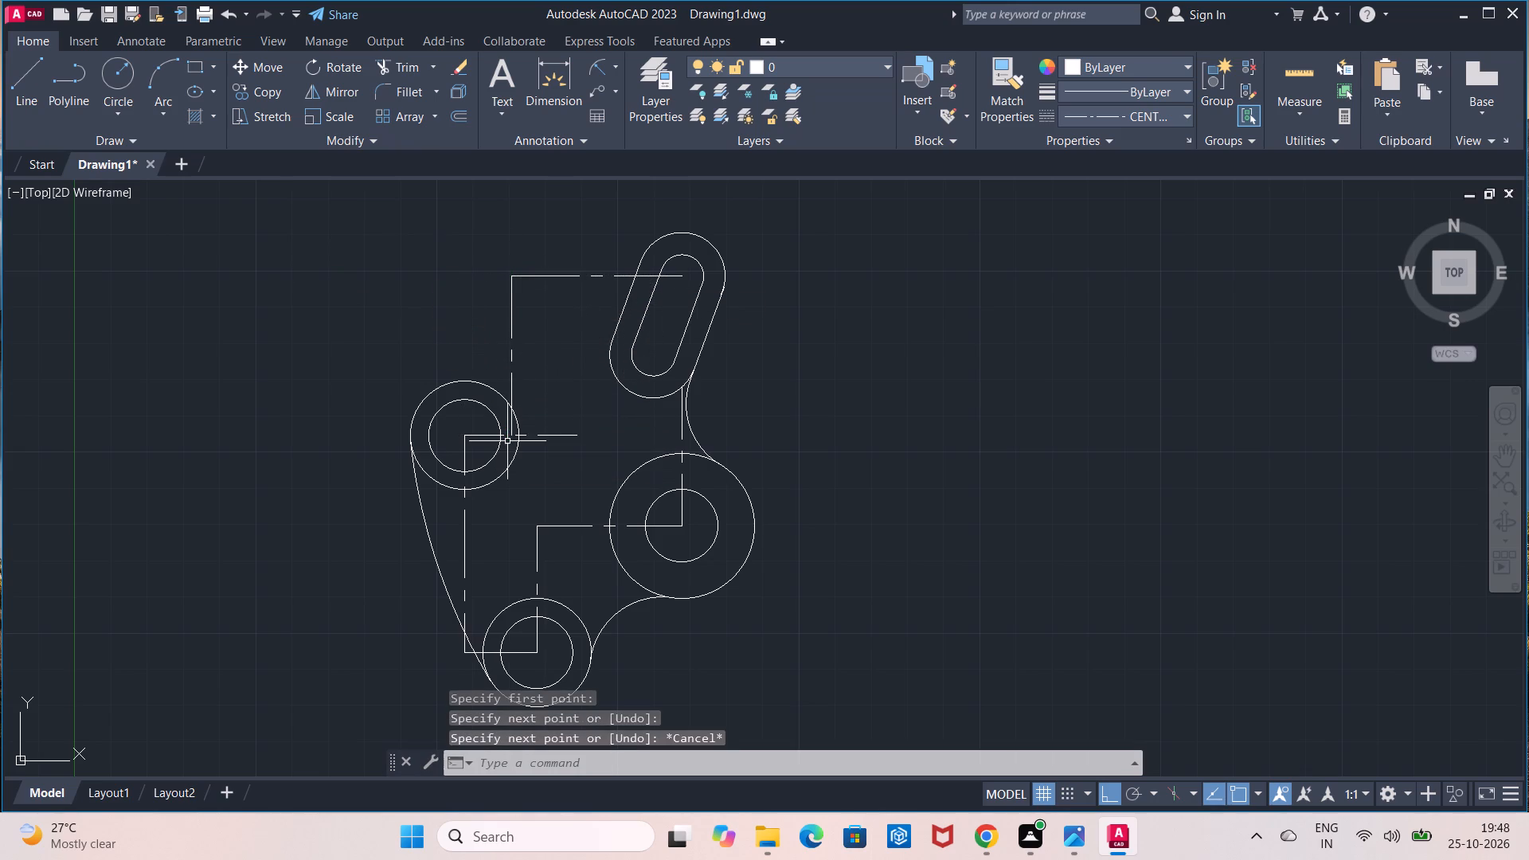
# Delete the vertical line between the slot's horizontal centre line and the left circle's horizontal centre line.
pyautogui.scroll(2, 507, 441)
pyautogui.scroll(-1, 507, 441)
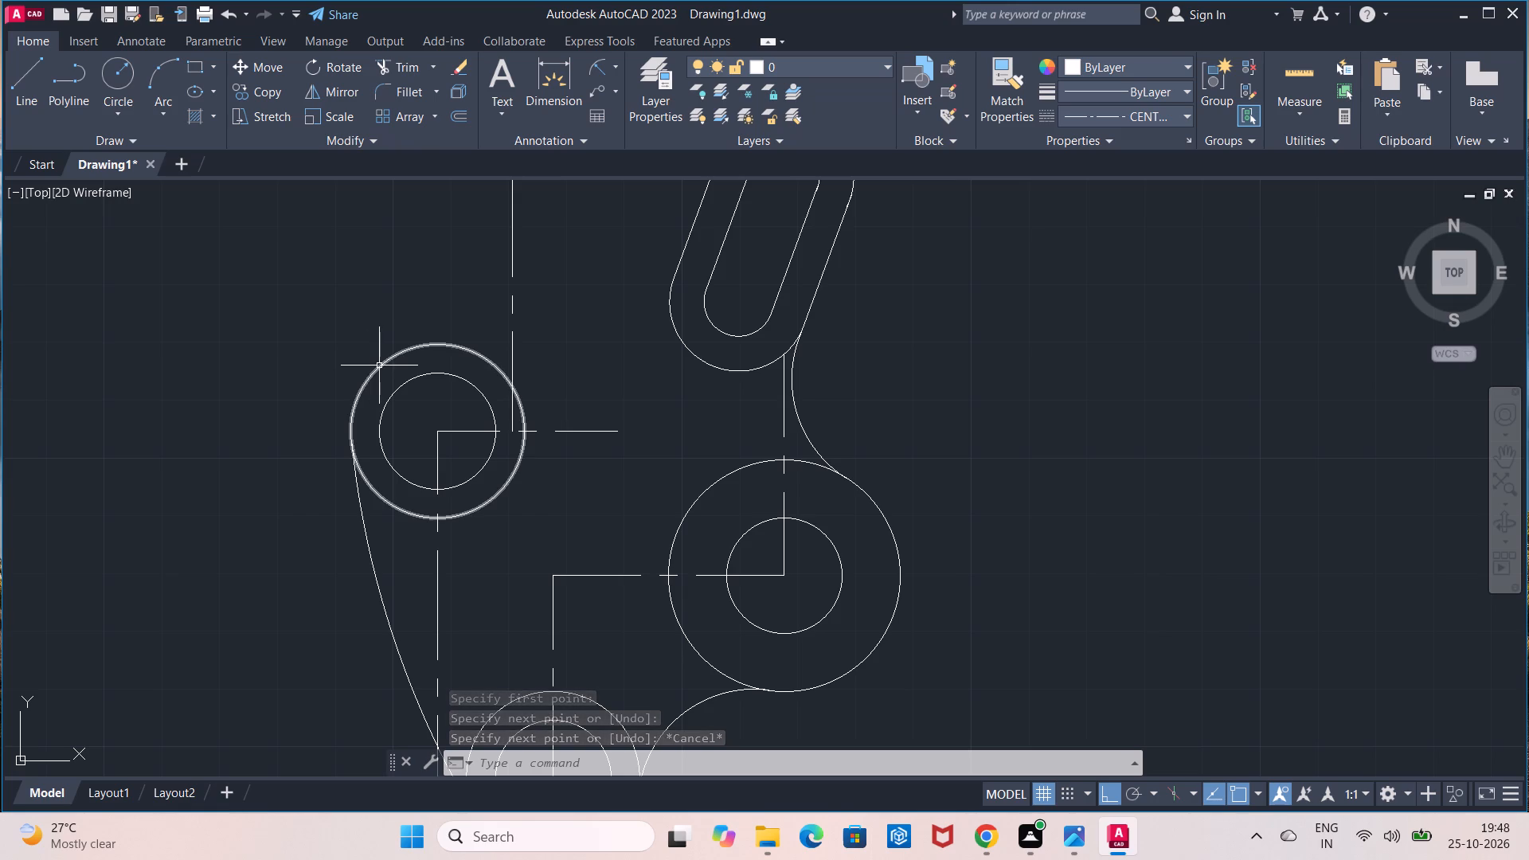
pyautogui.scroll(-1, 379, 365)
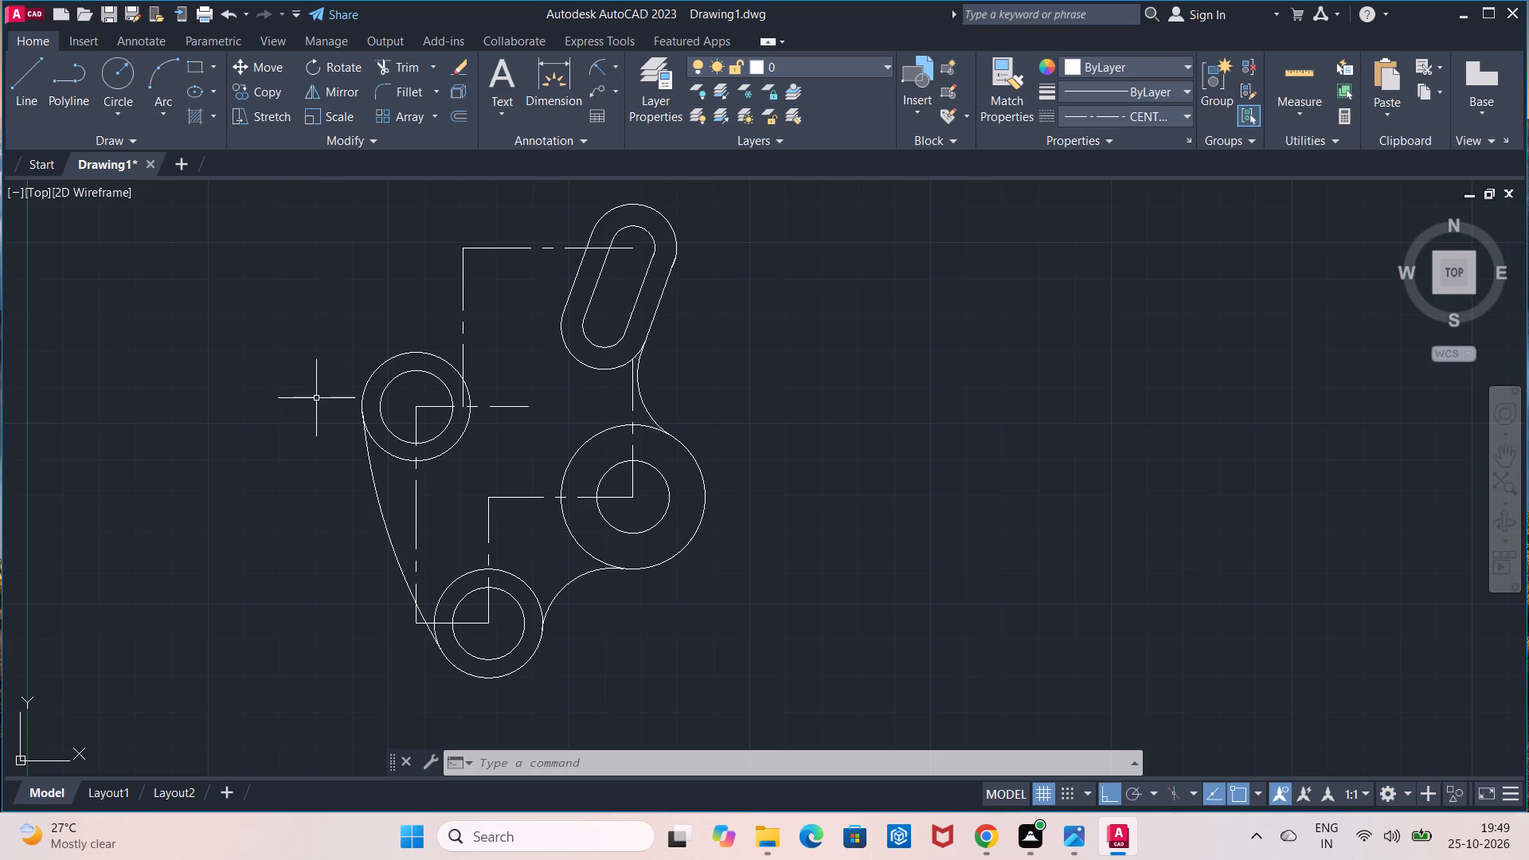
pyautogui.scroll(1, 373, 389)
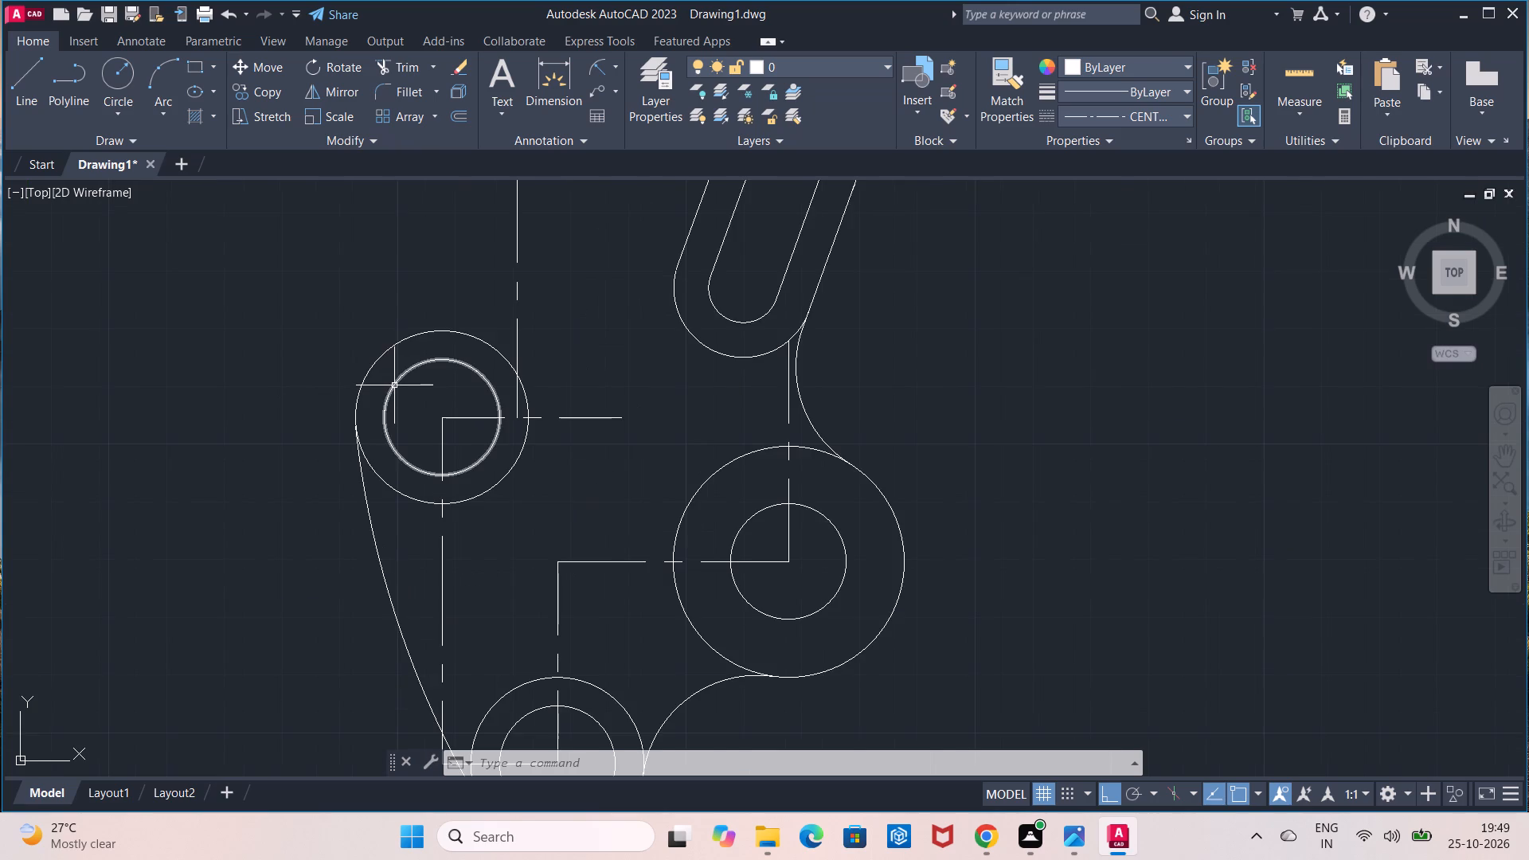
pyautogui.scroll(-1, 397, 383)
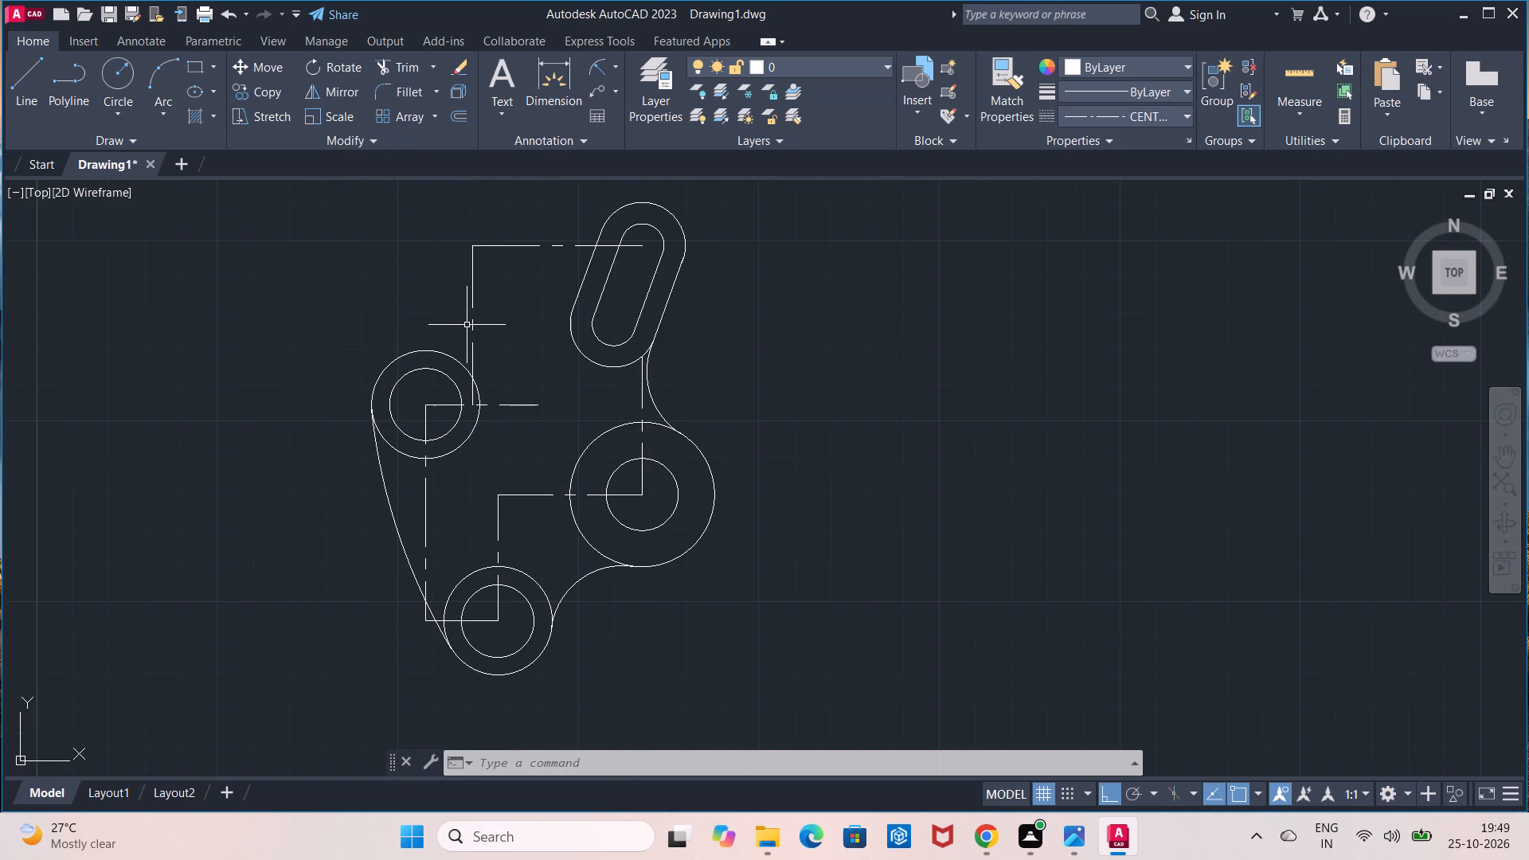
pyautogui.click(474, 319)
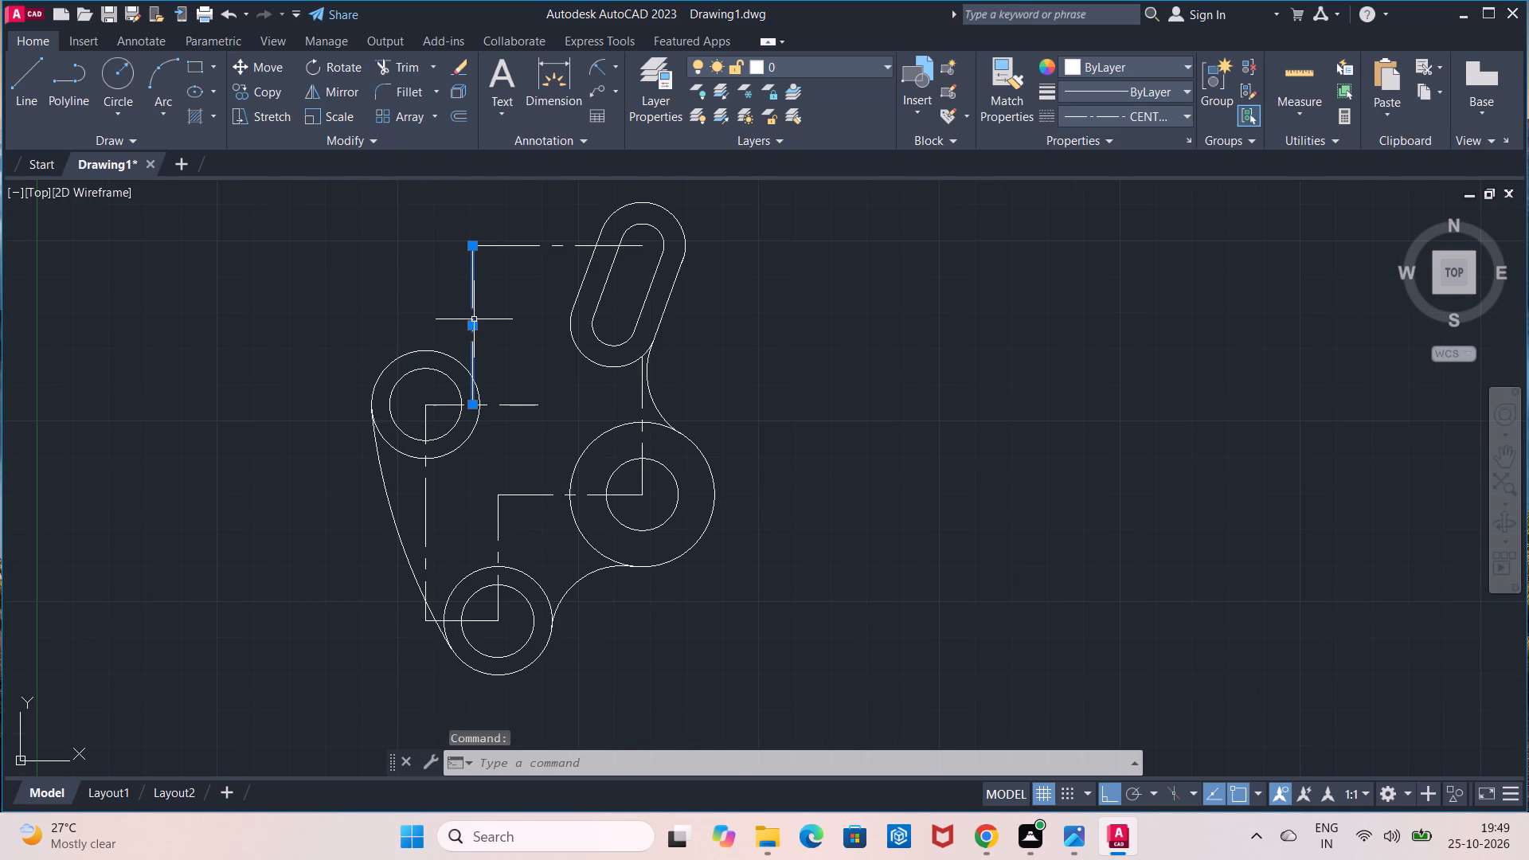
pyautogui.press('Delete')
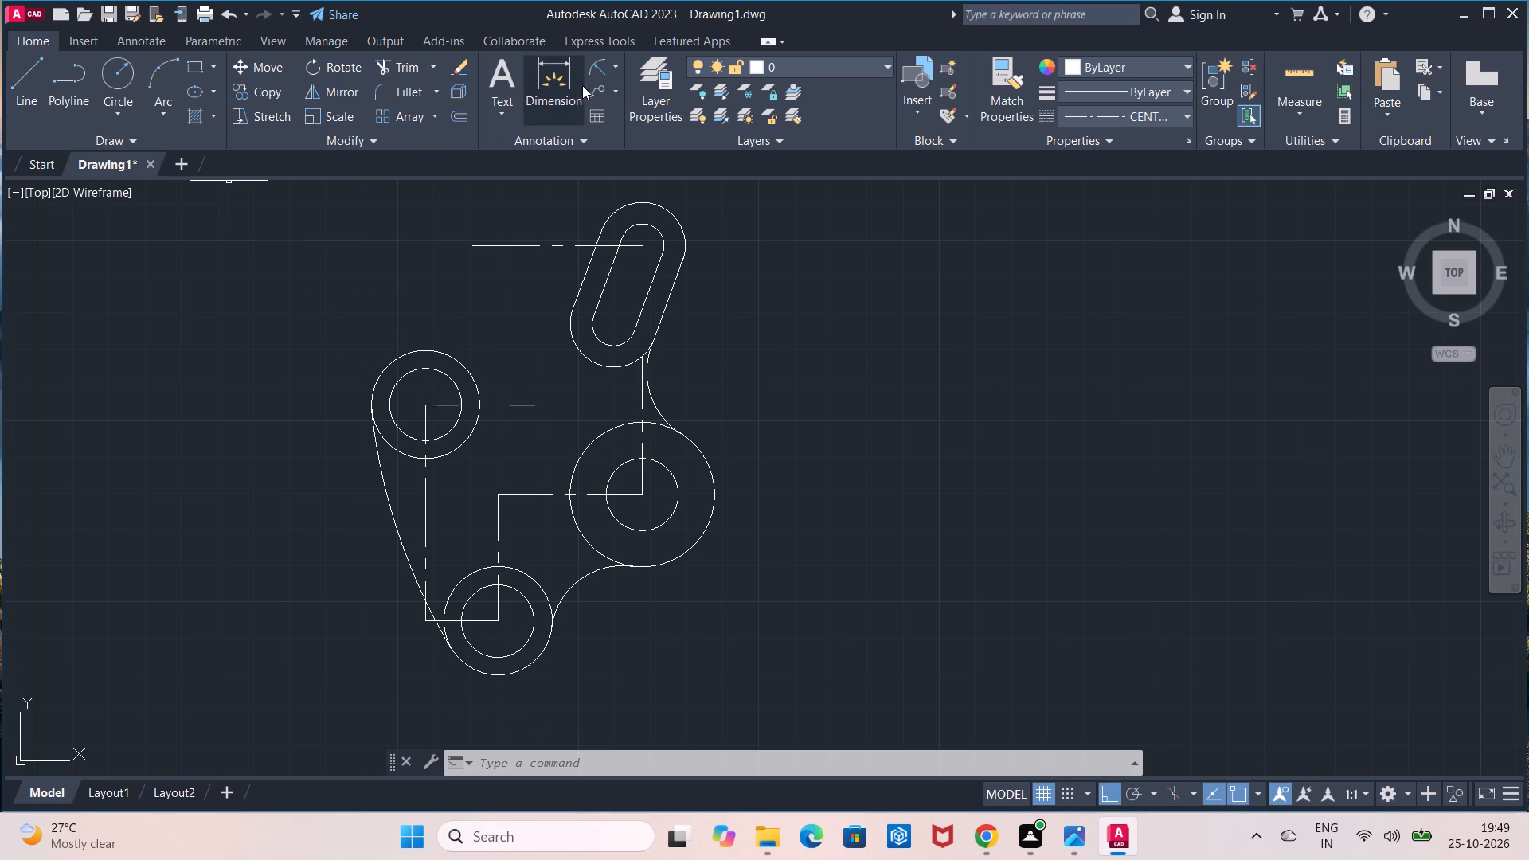
# Check the diameter of the left outer circle with a diameter dimension.
pyautogui.click(620, 74)
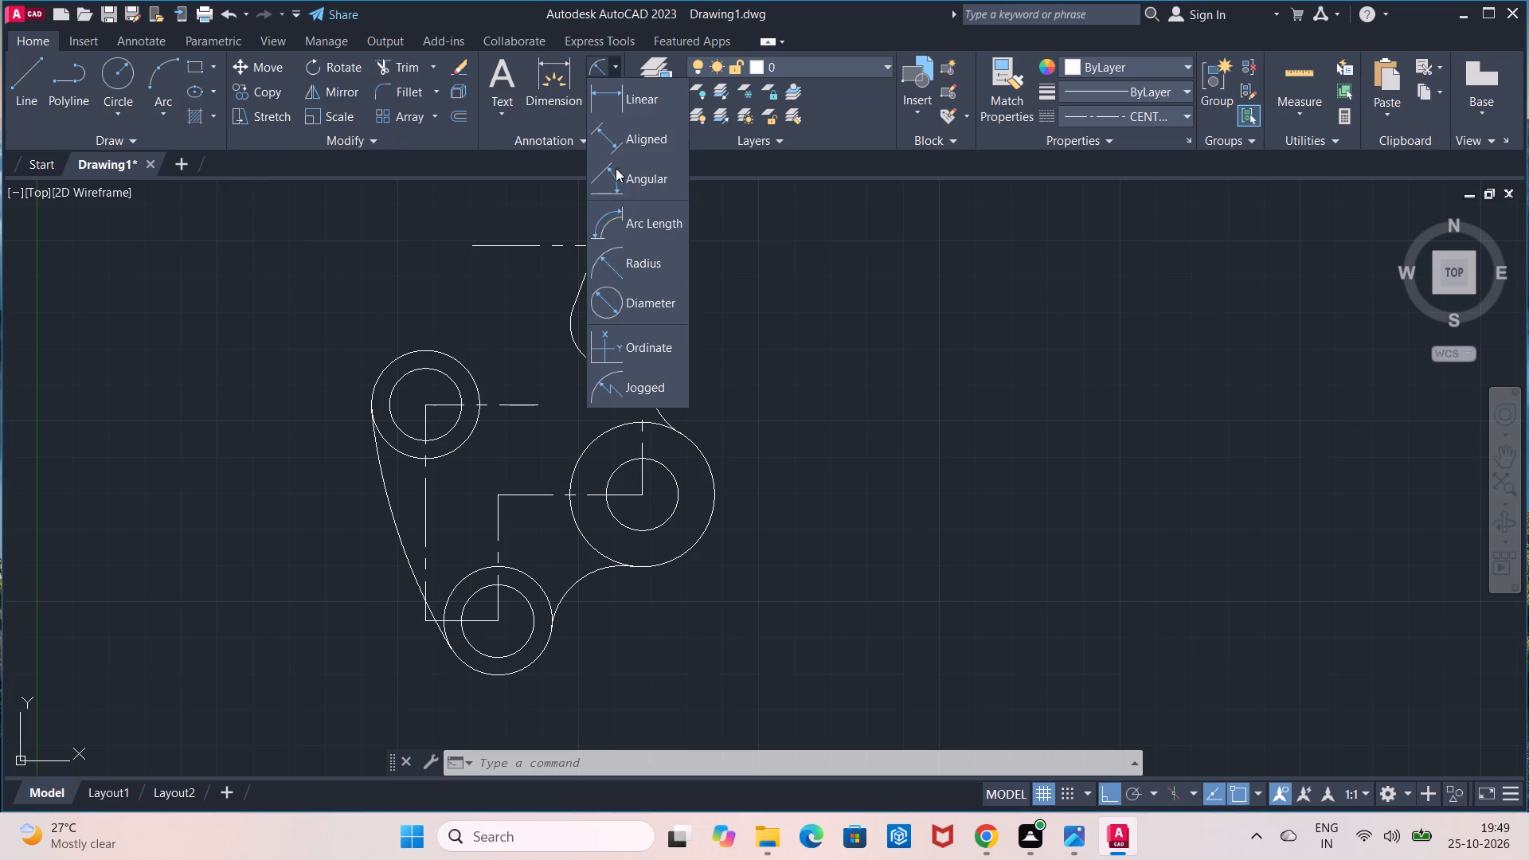
pyautogui.click(644, 299)
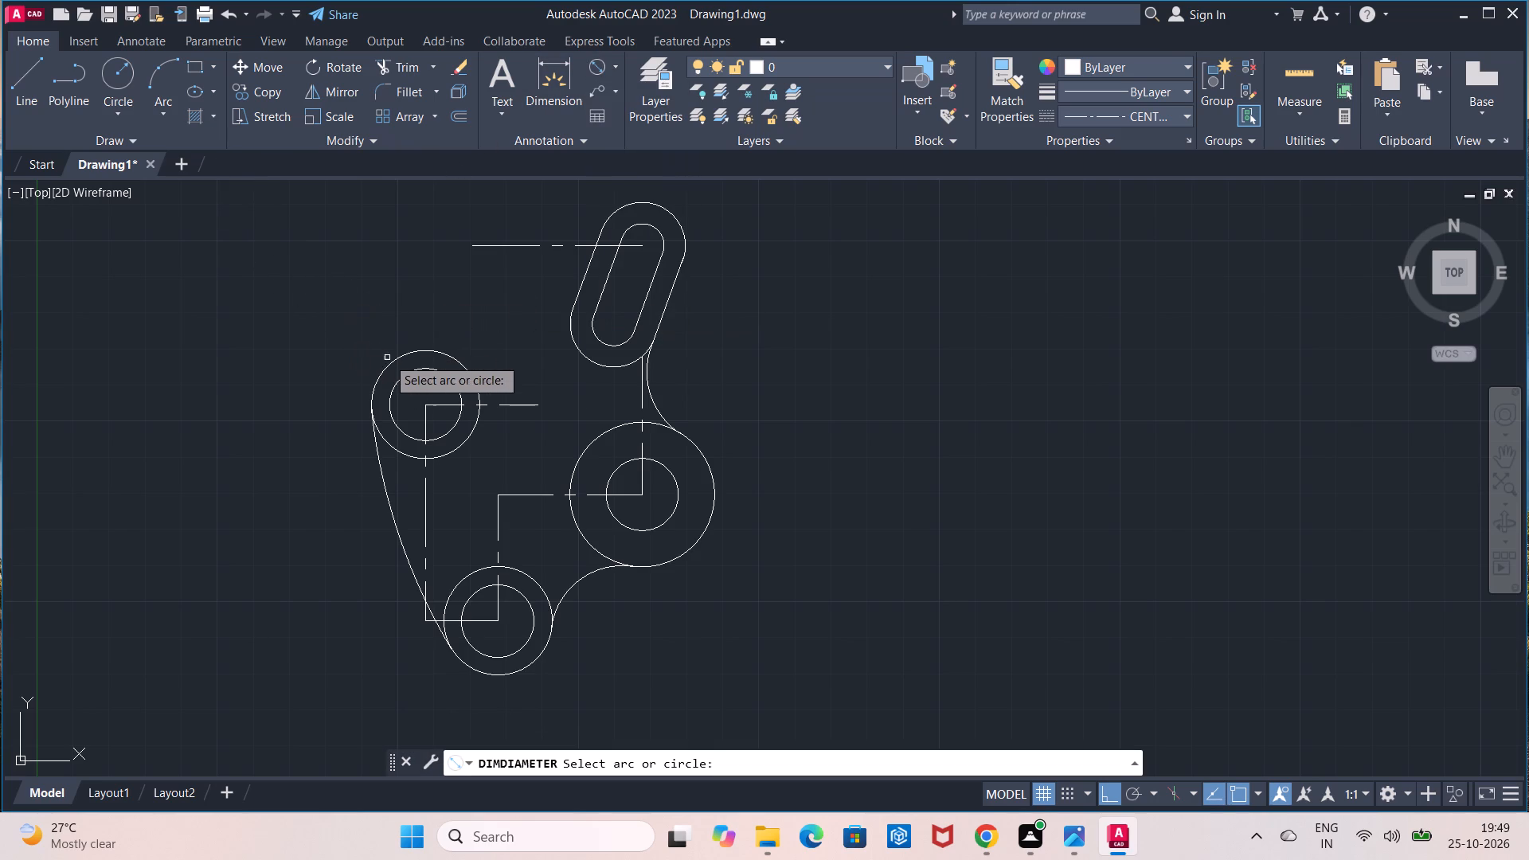
pyautogui.click(393, 360)
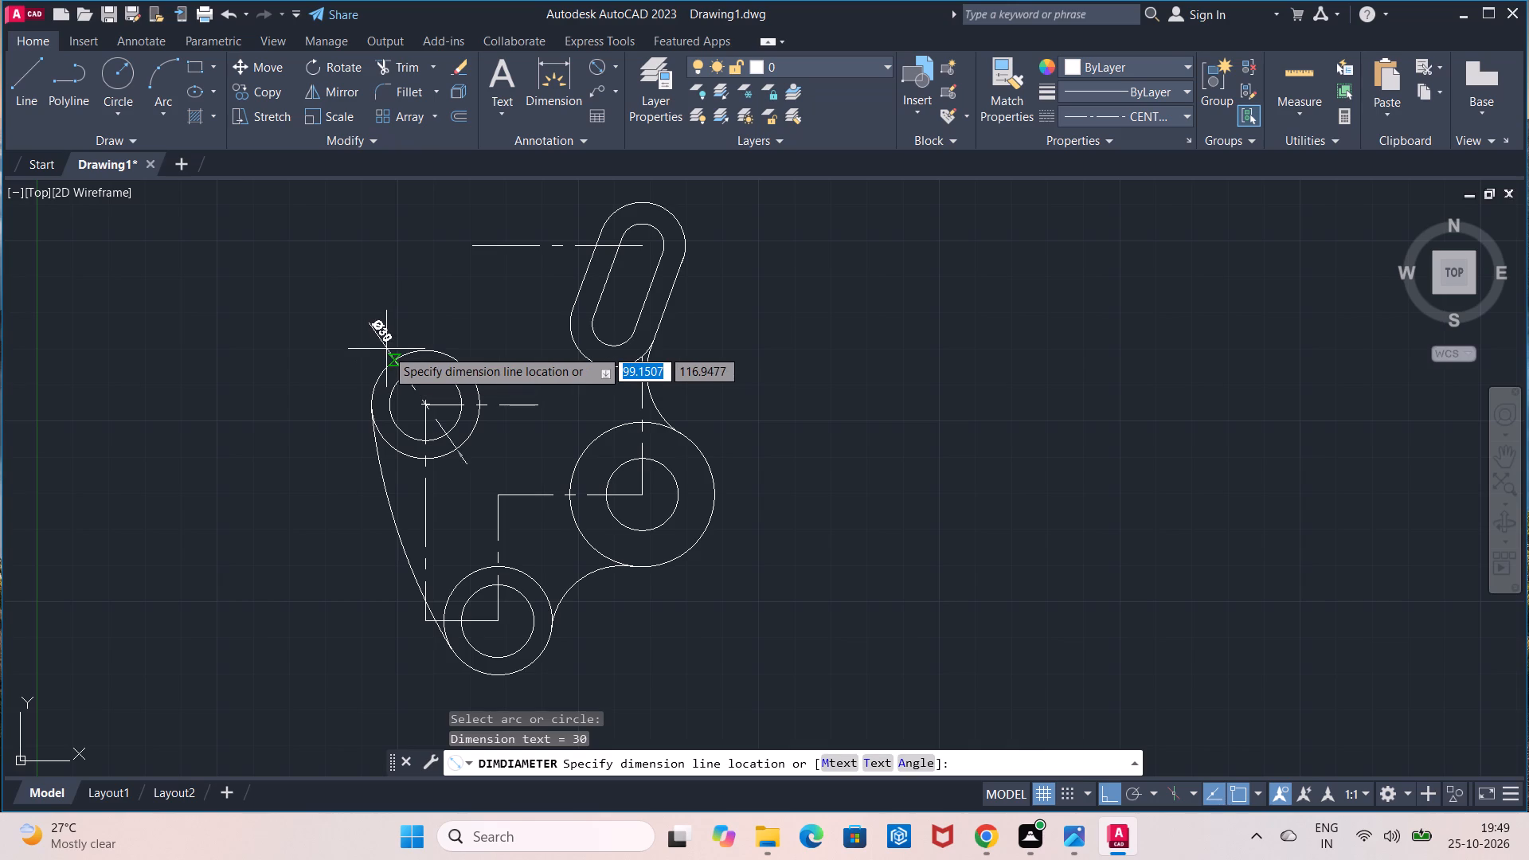
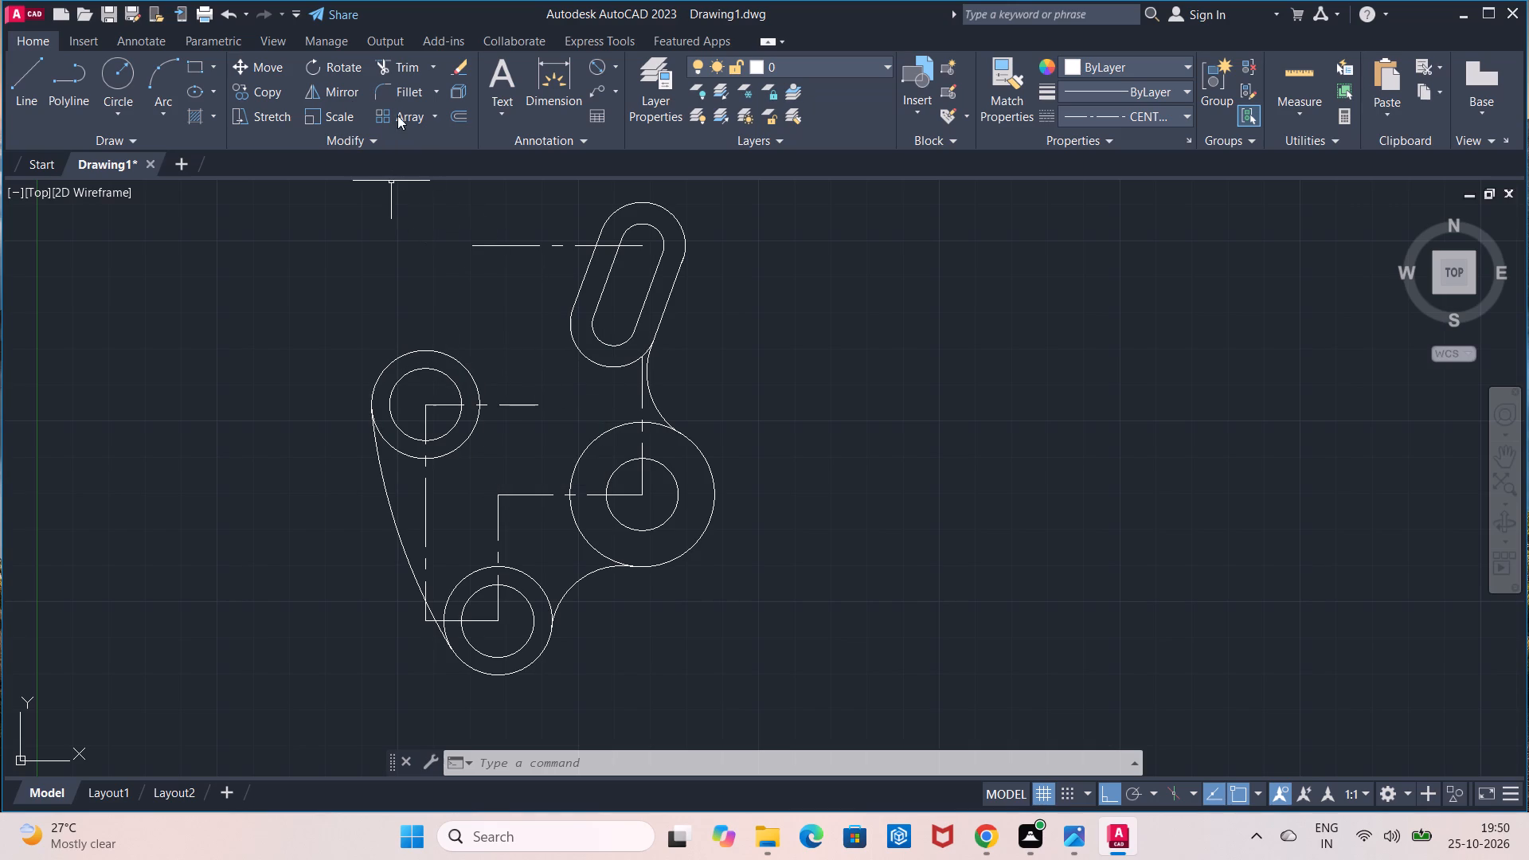
# Move the double slot and its connecting arc by the arc's lower end to a point nearer the top of the right outer circle.
pyautogui.click(278, 64)
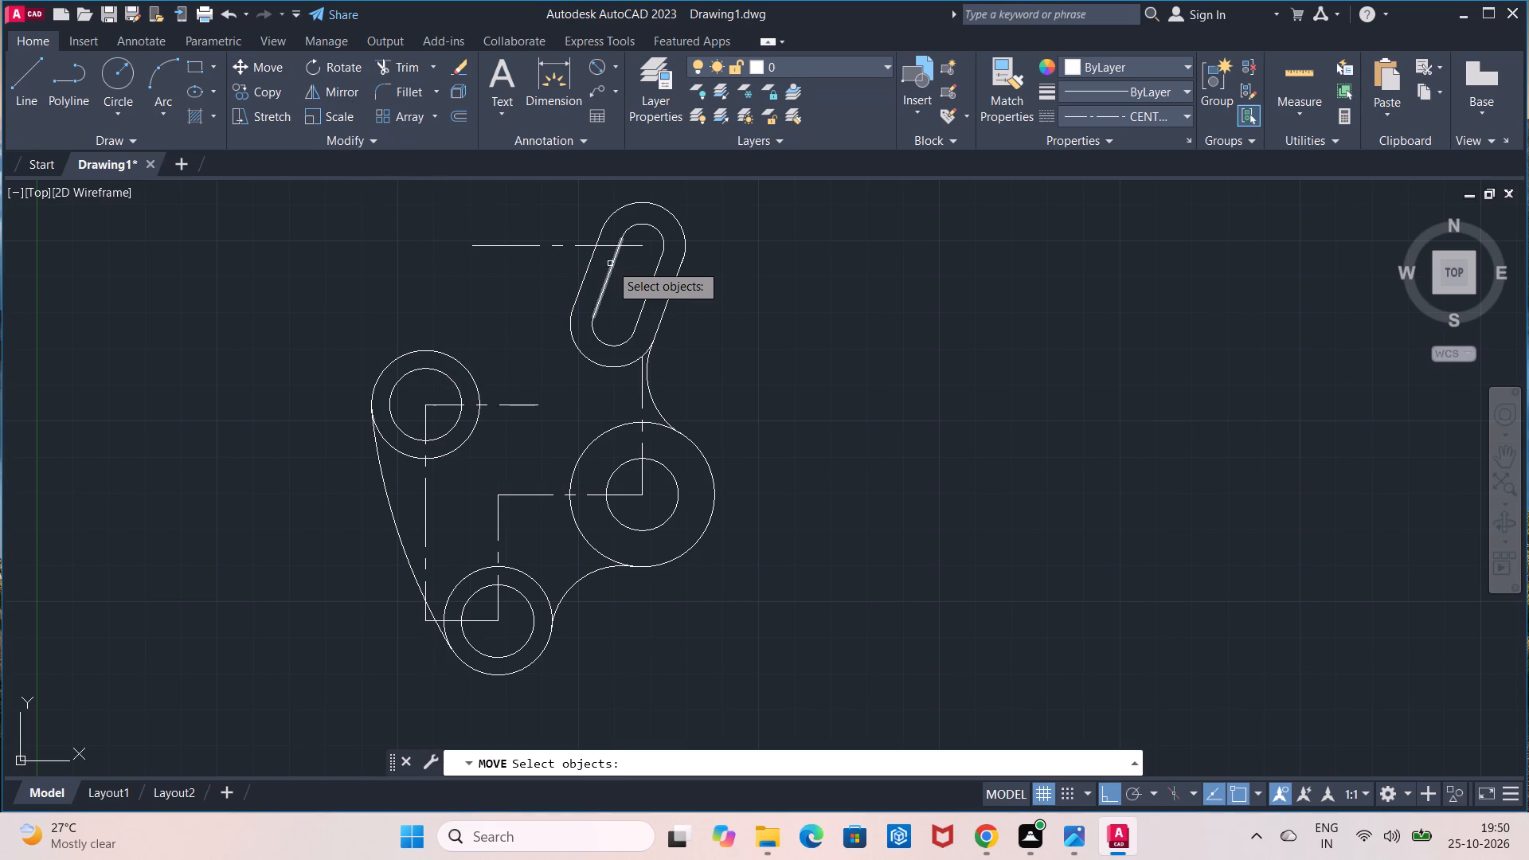
pyautogui.click(587, 268)
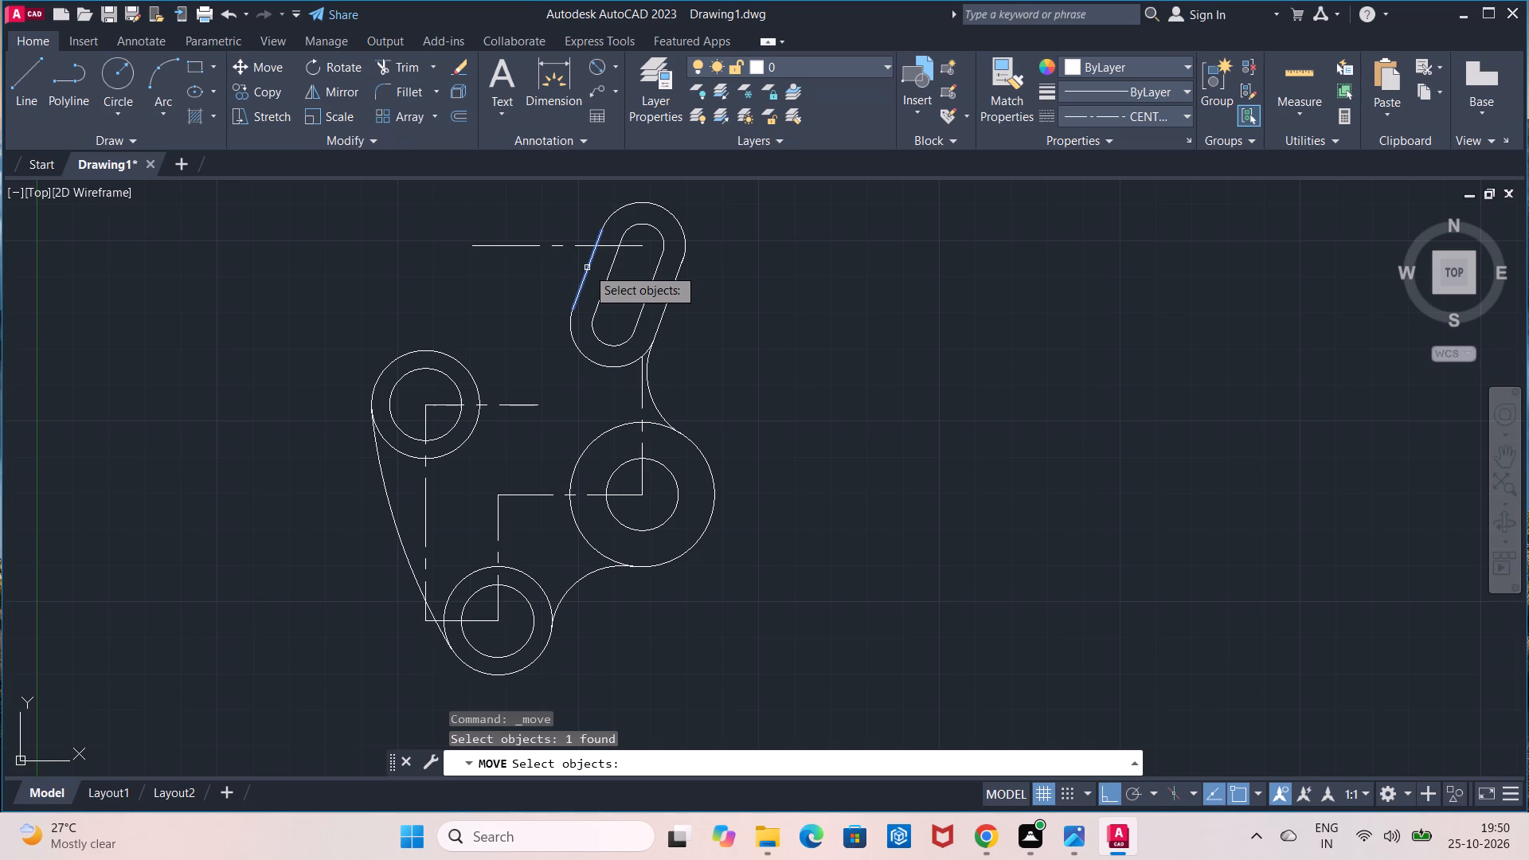
pyautogui.click(617, 212)
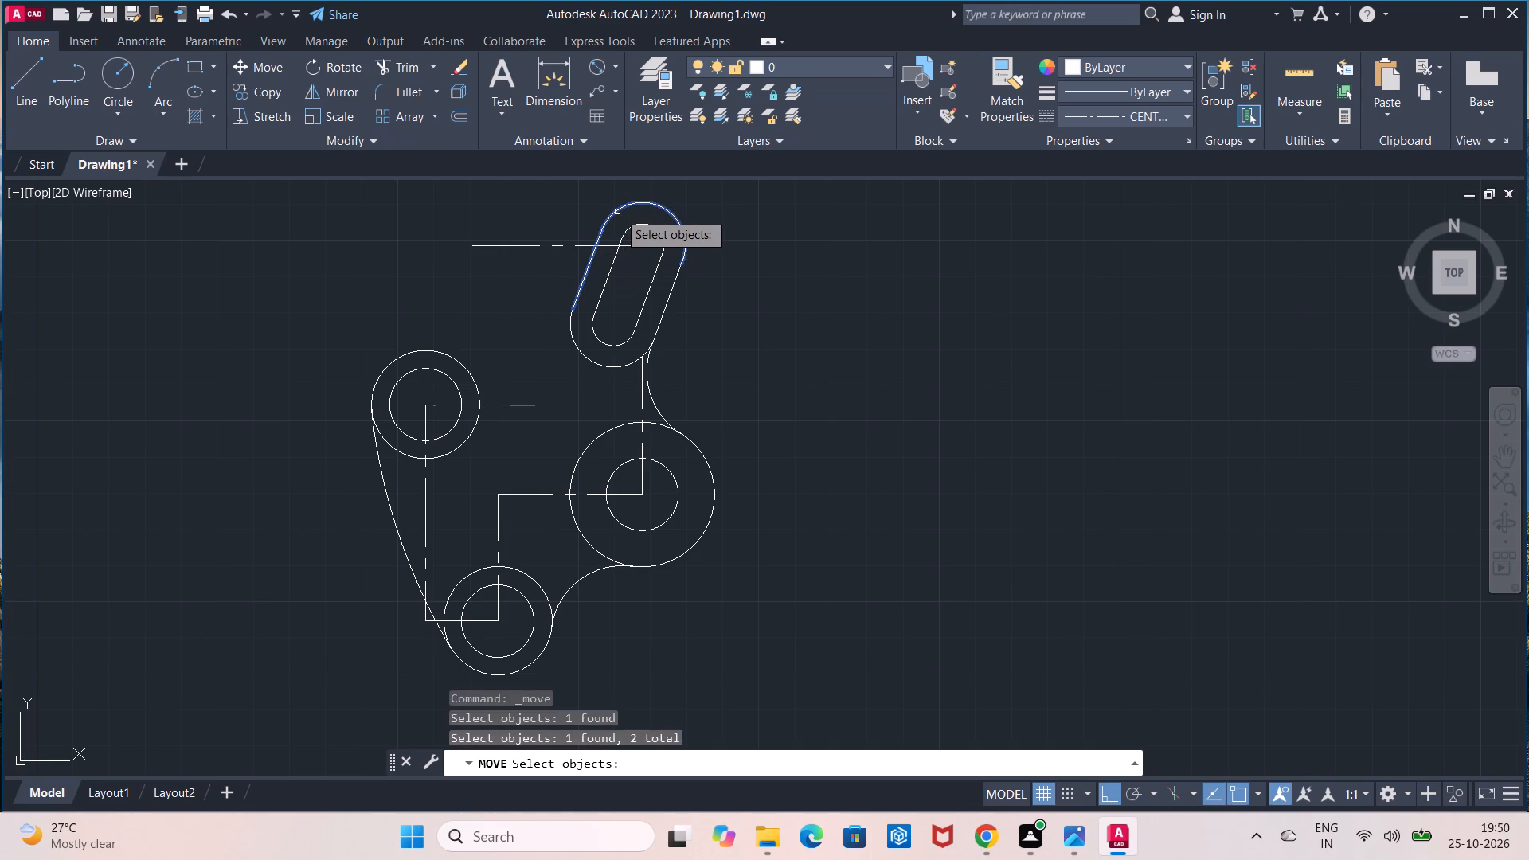
pyautogui.click(637, 223)
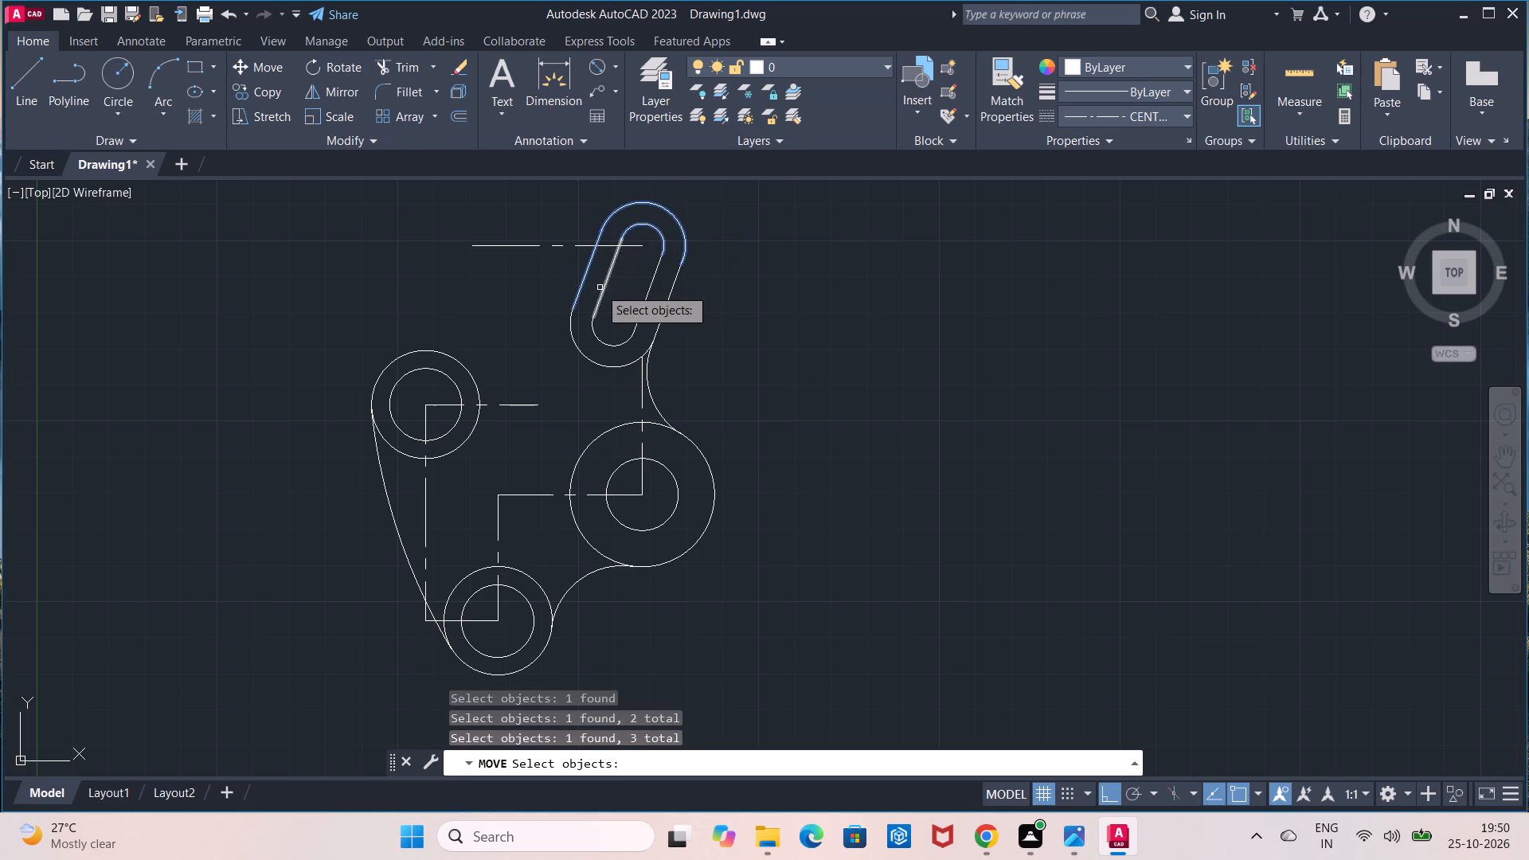
pyautogui.click(603, 285)
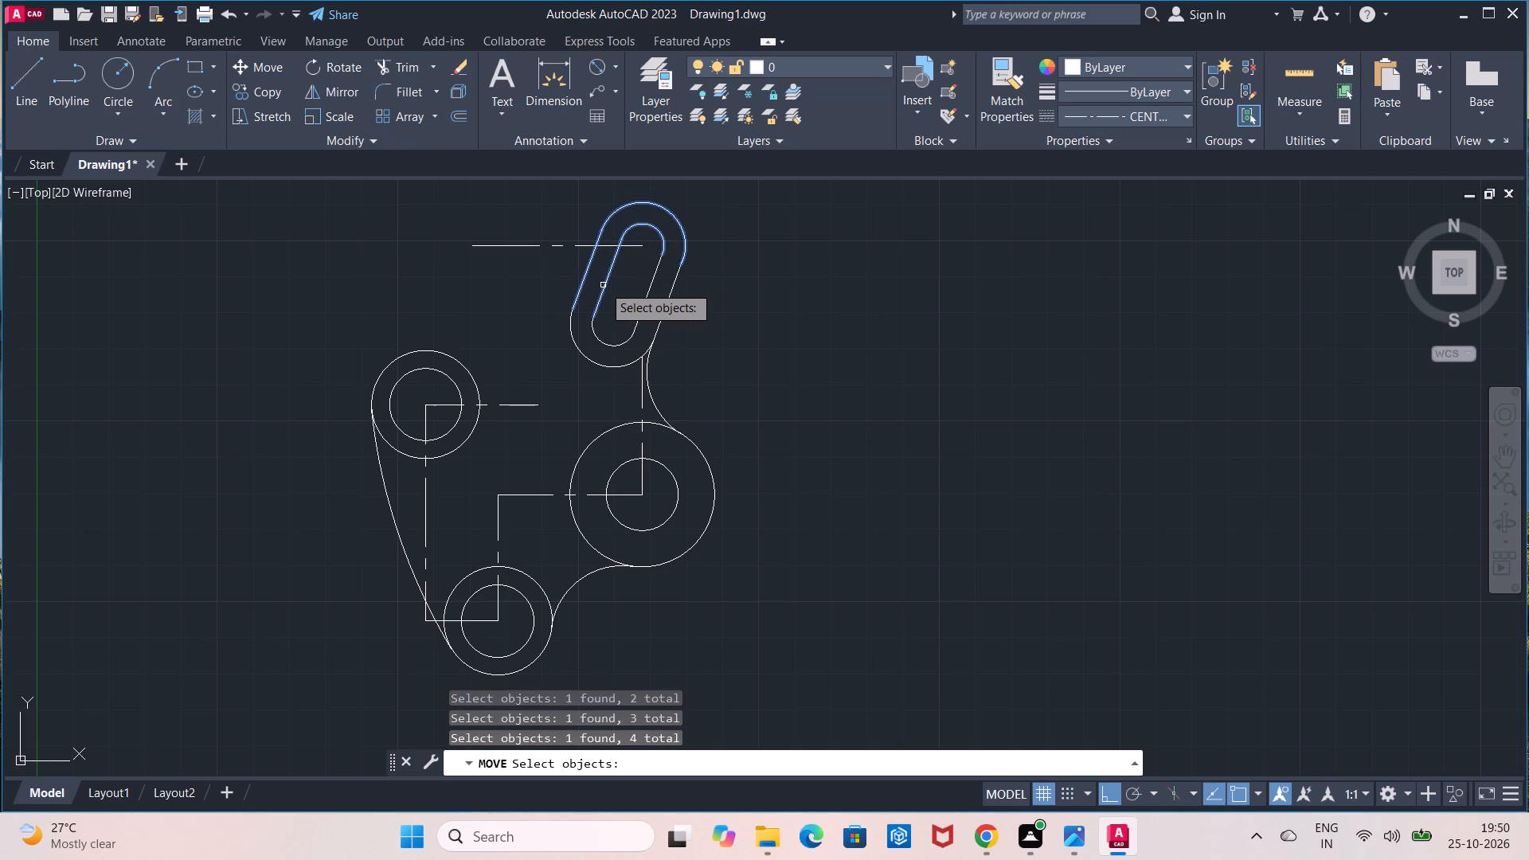
pyautogui.click(595, 335)
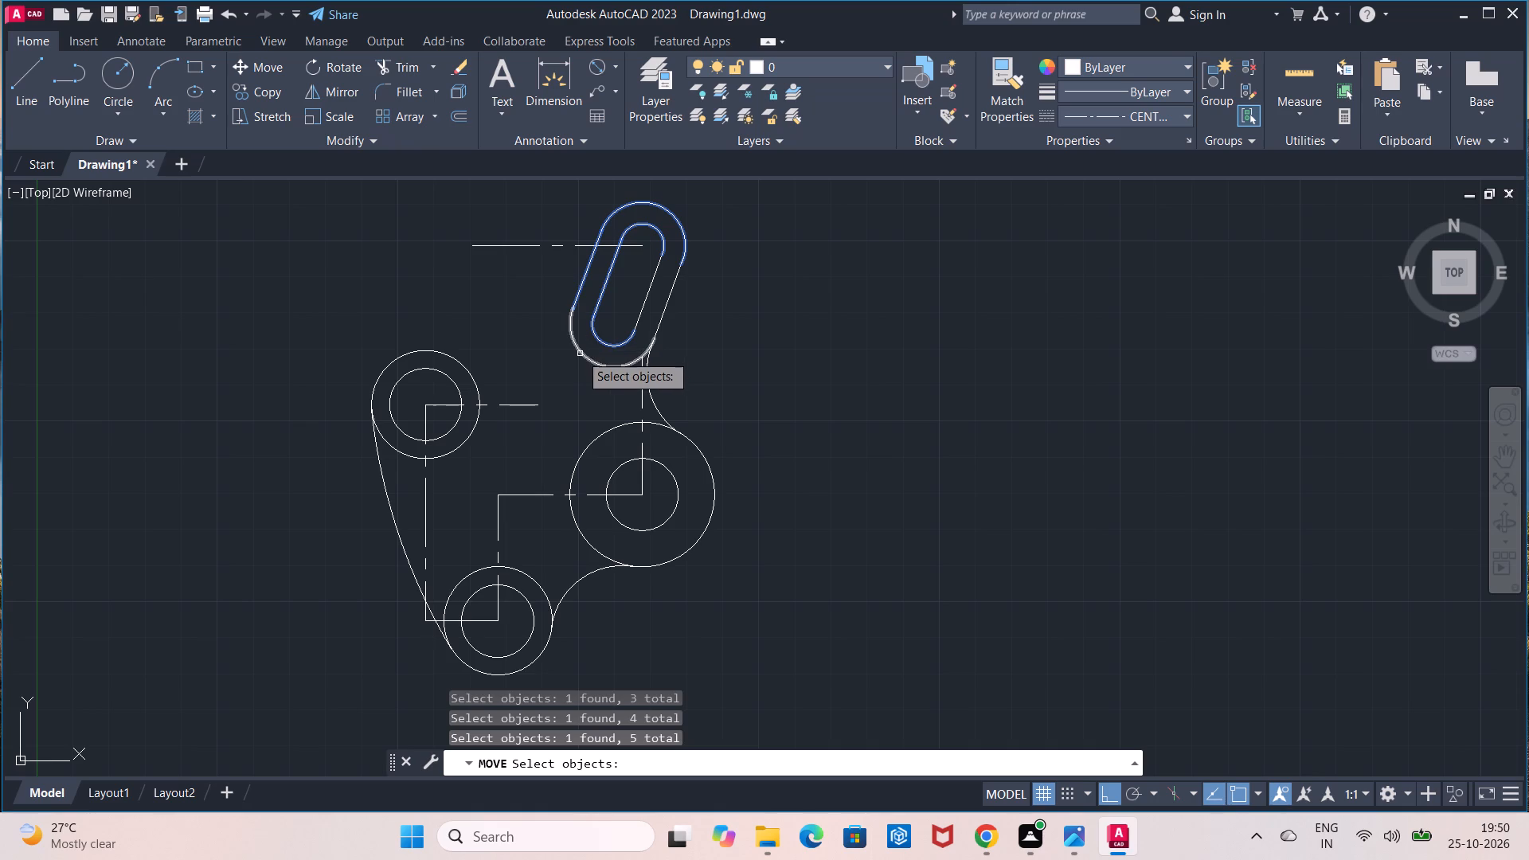
pyautogui.click(580, 354)
pyautogui.click(656, 327)
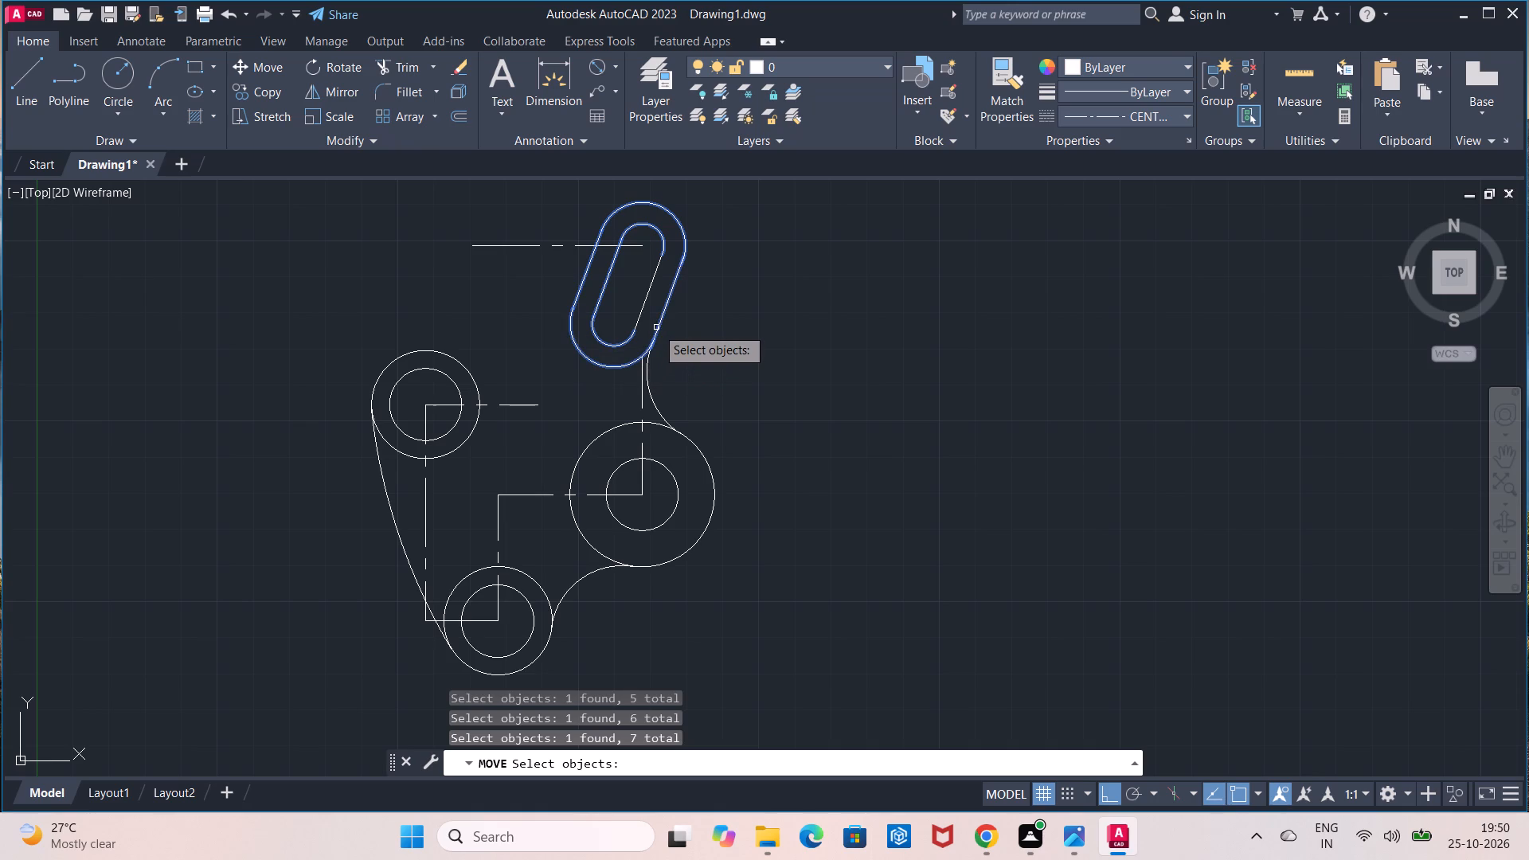
pyautogui.click(641, 317)
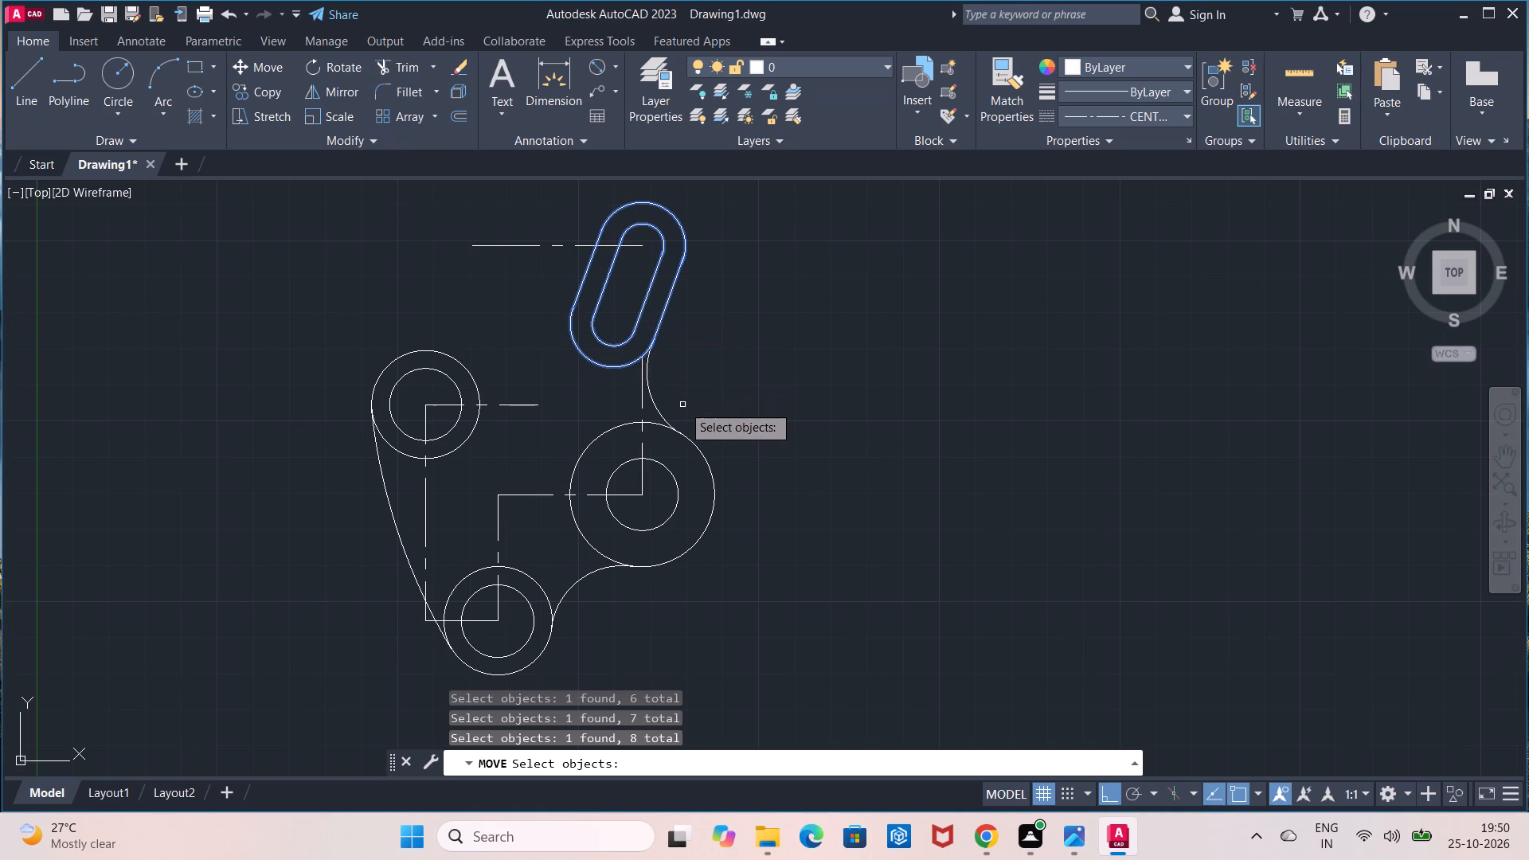
pyautogui.click(667, 420)
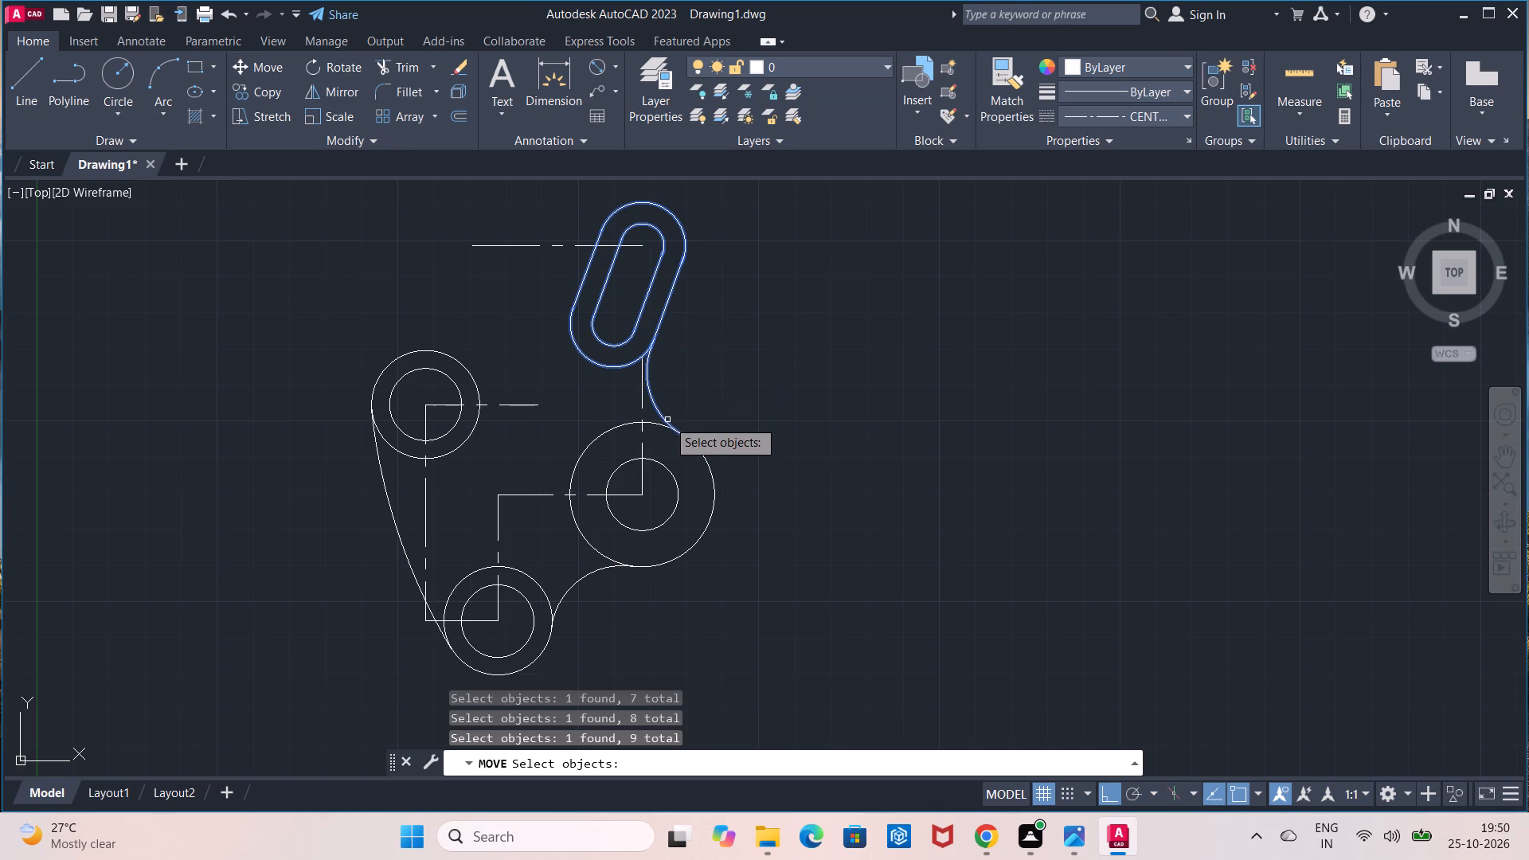
pyautogui.press('Return')
pyautogui.click(676, 434)
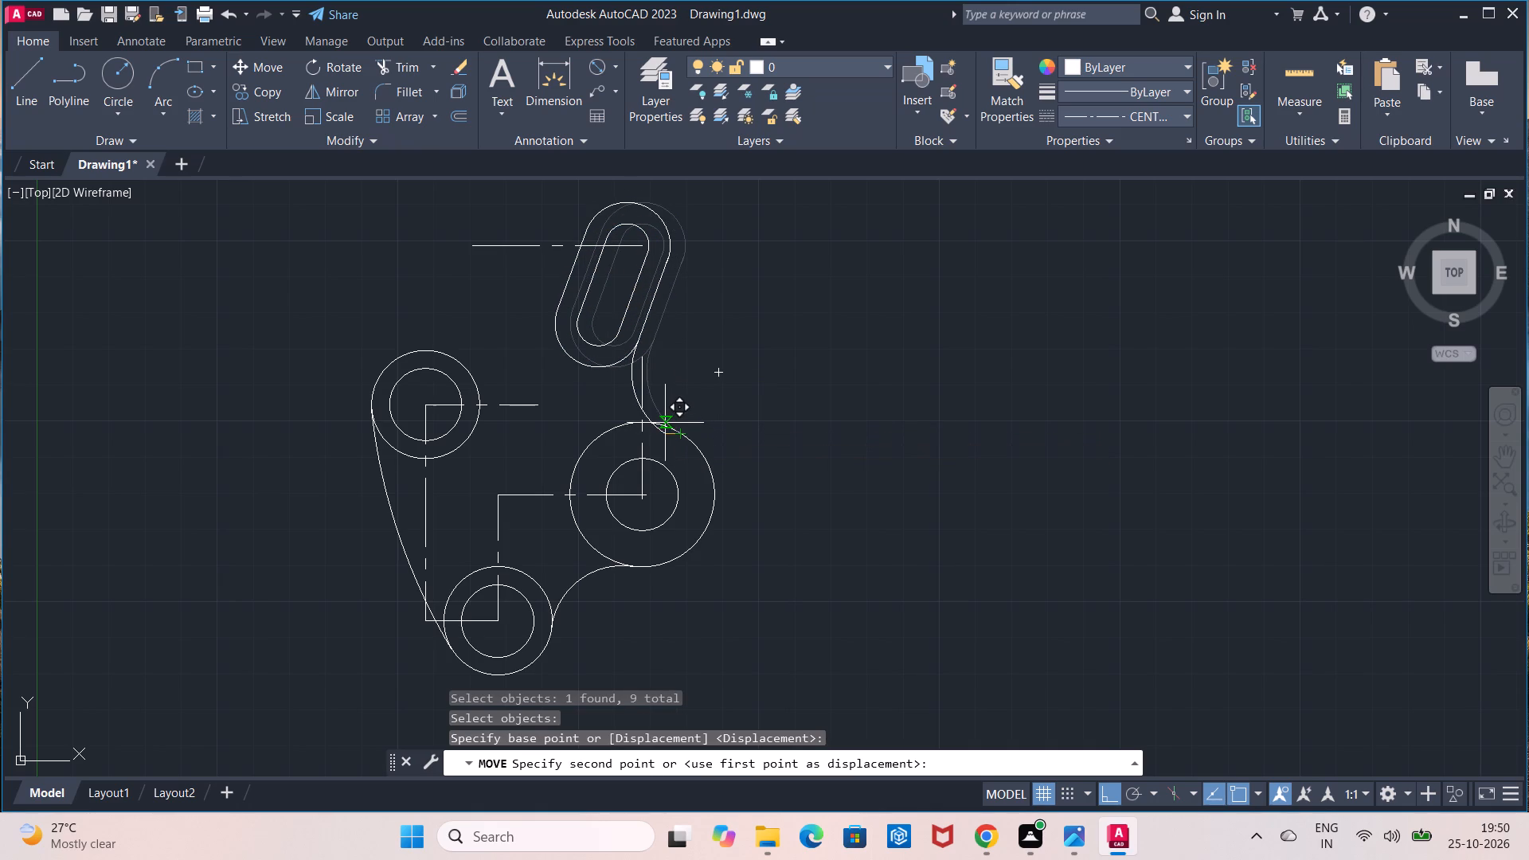
pyautogui.press('F8')
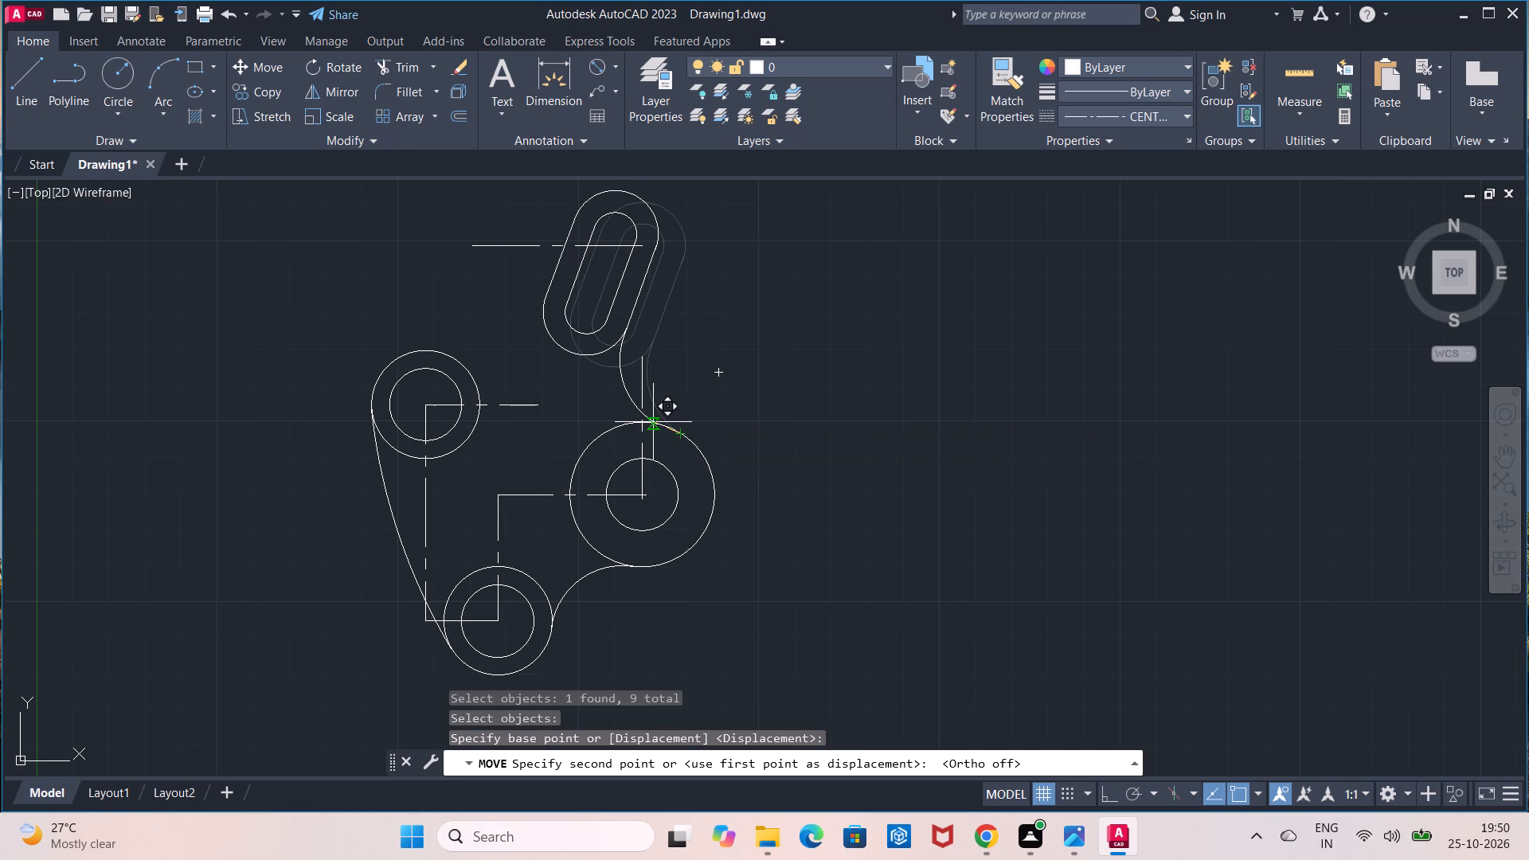
pyautogui.click(653, 422)
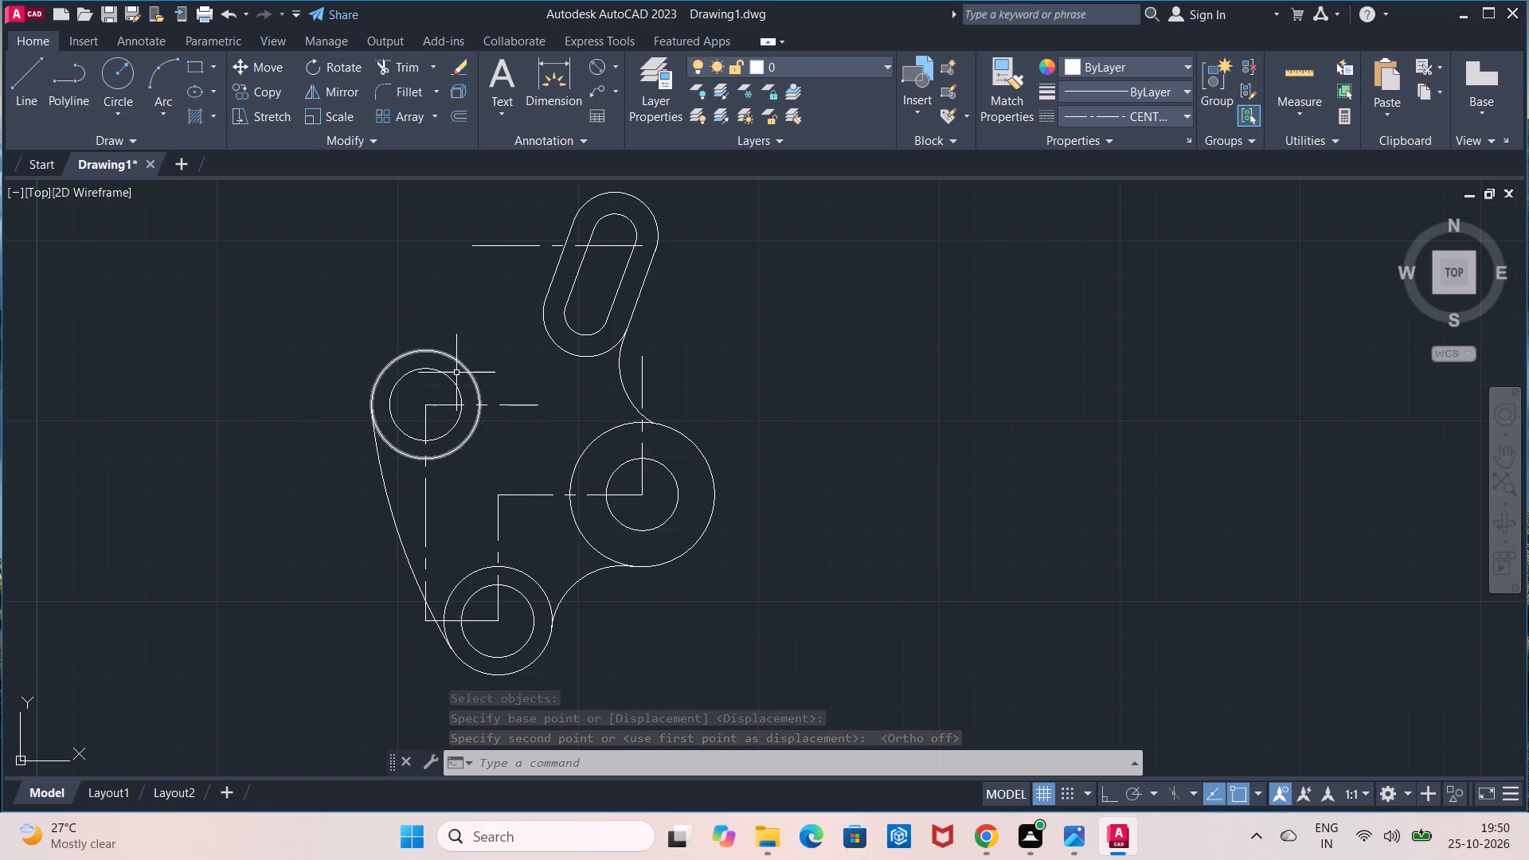
# Delete the horizontal centre line left behind at the slot's old position.
pyautogui.click(507, 246)
pyautogui.press('Delete')
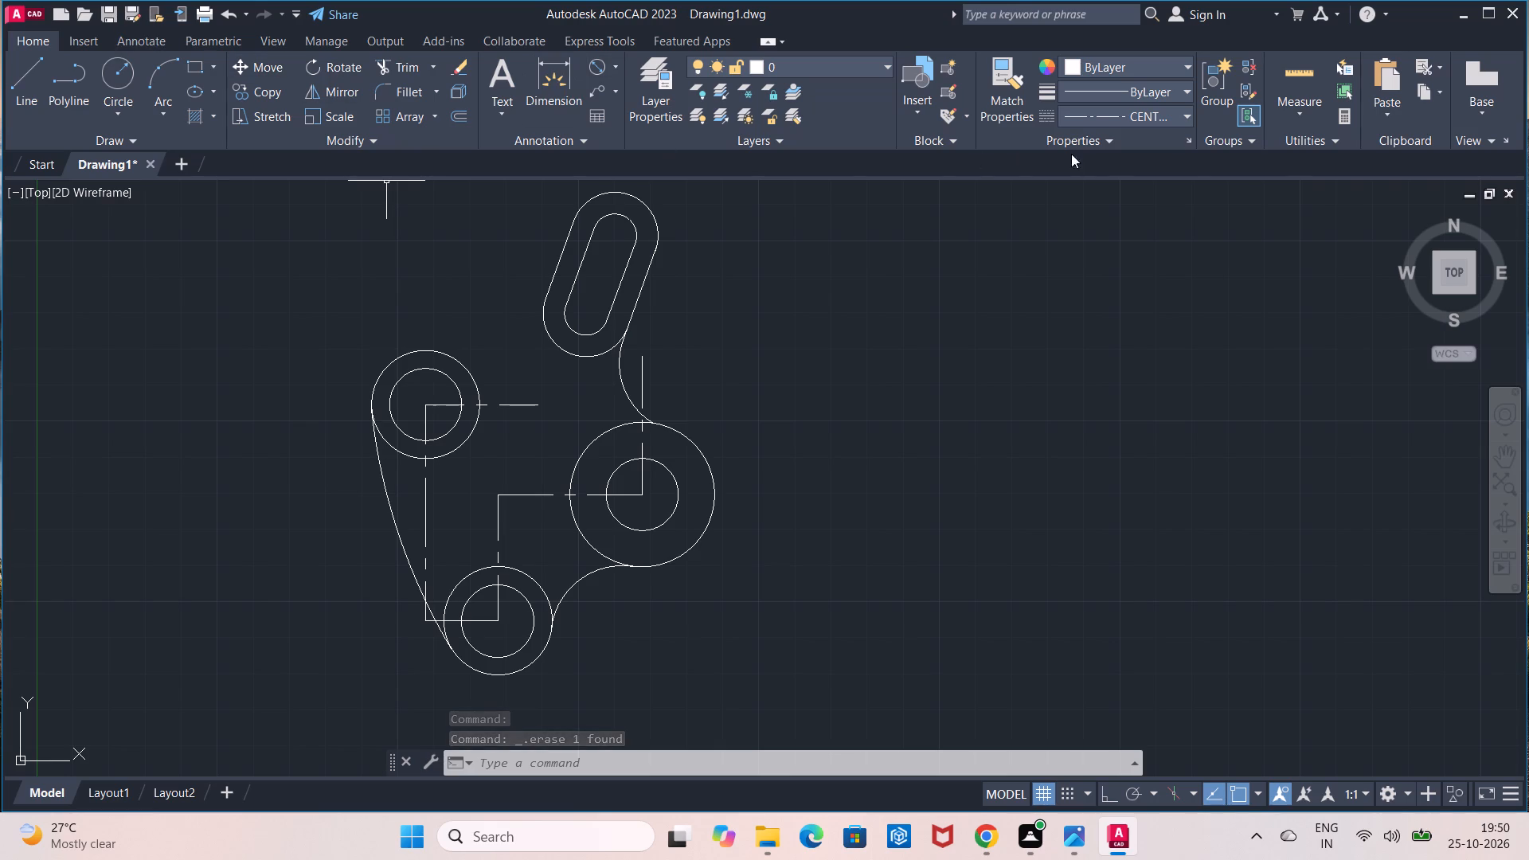
# Draw a 47-unit horizontal centre line leftward from the centre of the moved slot's upper end arc.
pyautogui.click(1086, 119)
pyautogui.click(1086, 119)
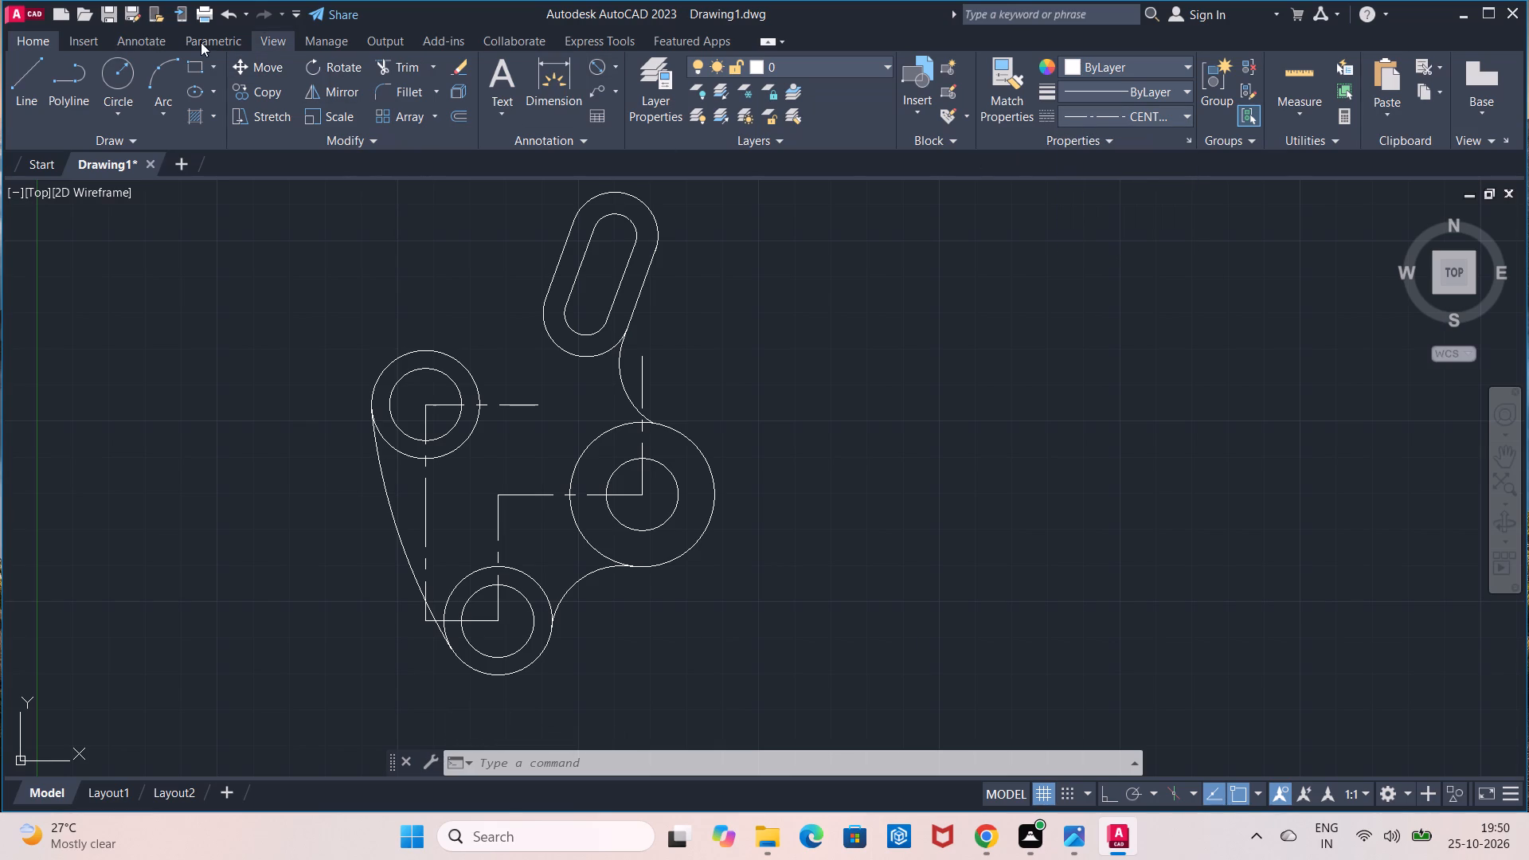
pyautogui.click(27, 75)
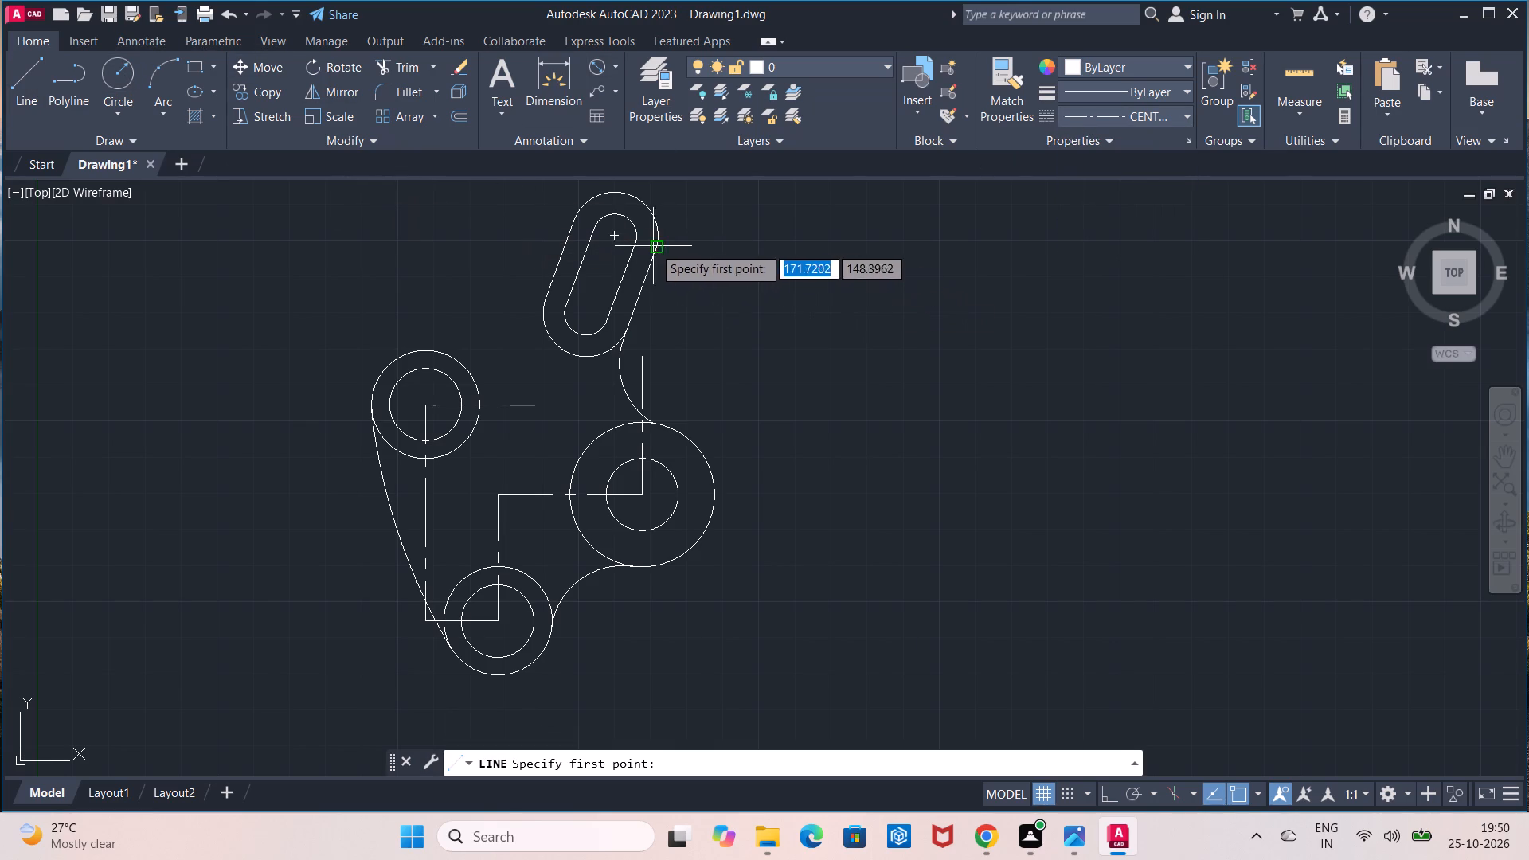
pyautogui.click(615, 234)
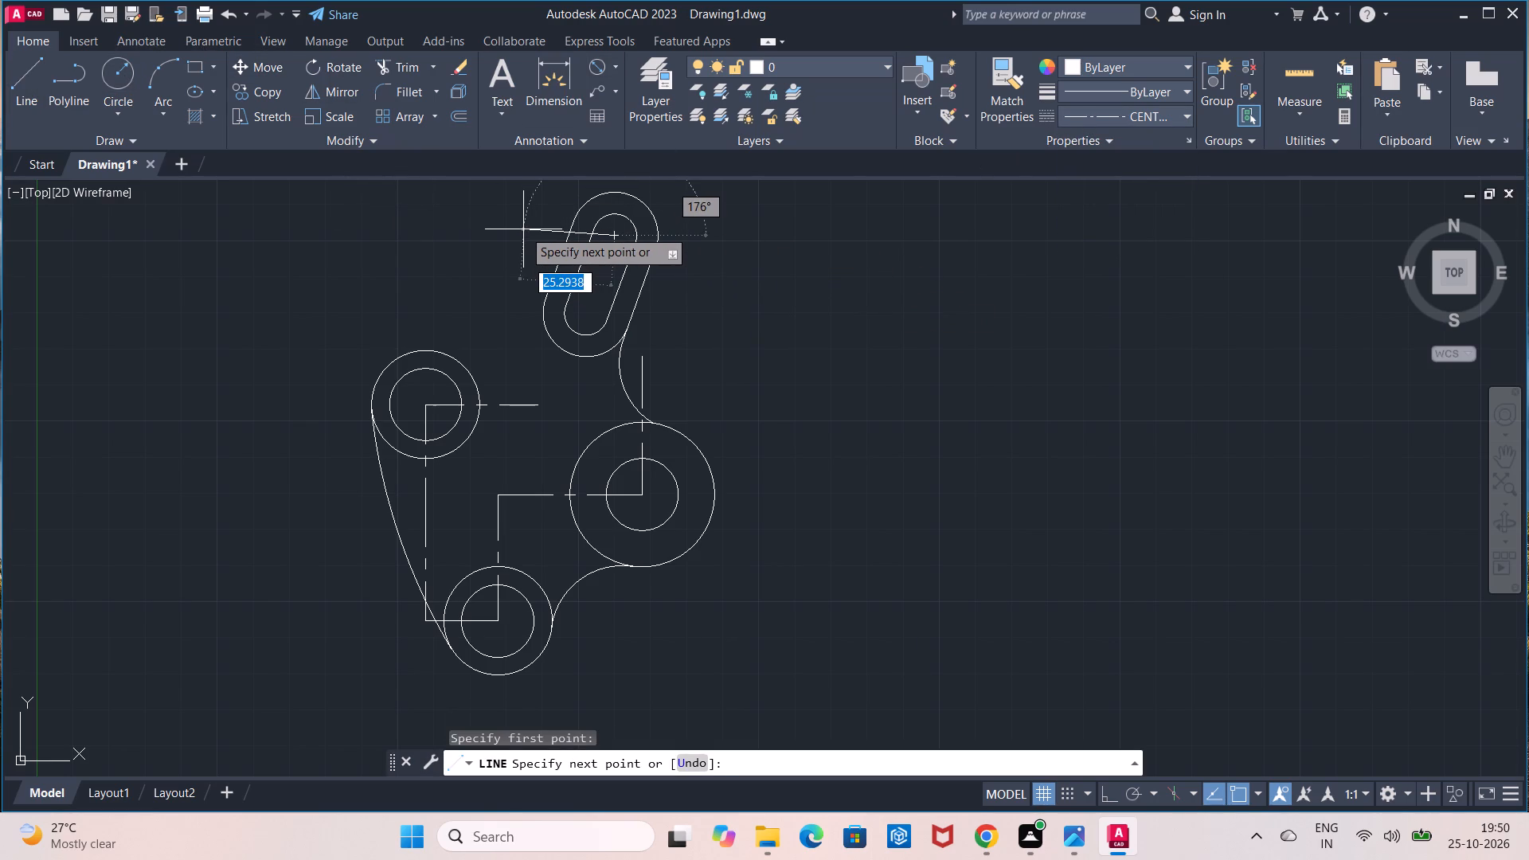
pyautogui.press('F8')
pyautogui.write('47')
pyautogui.press('Return')
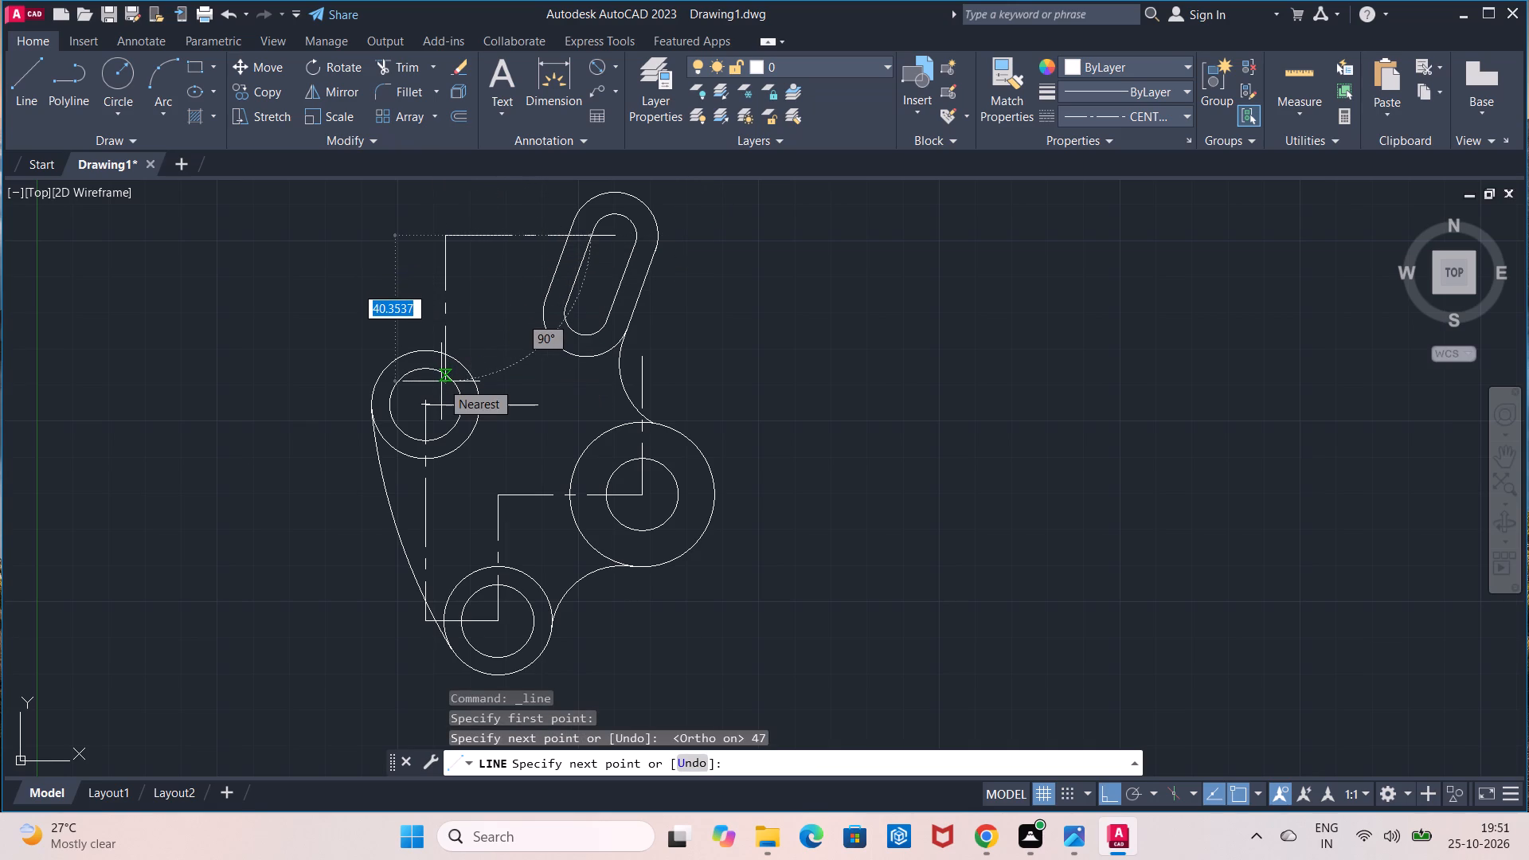
pyautogui.press('Escape')
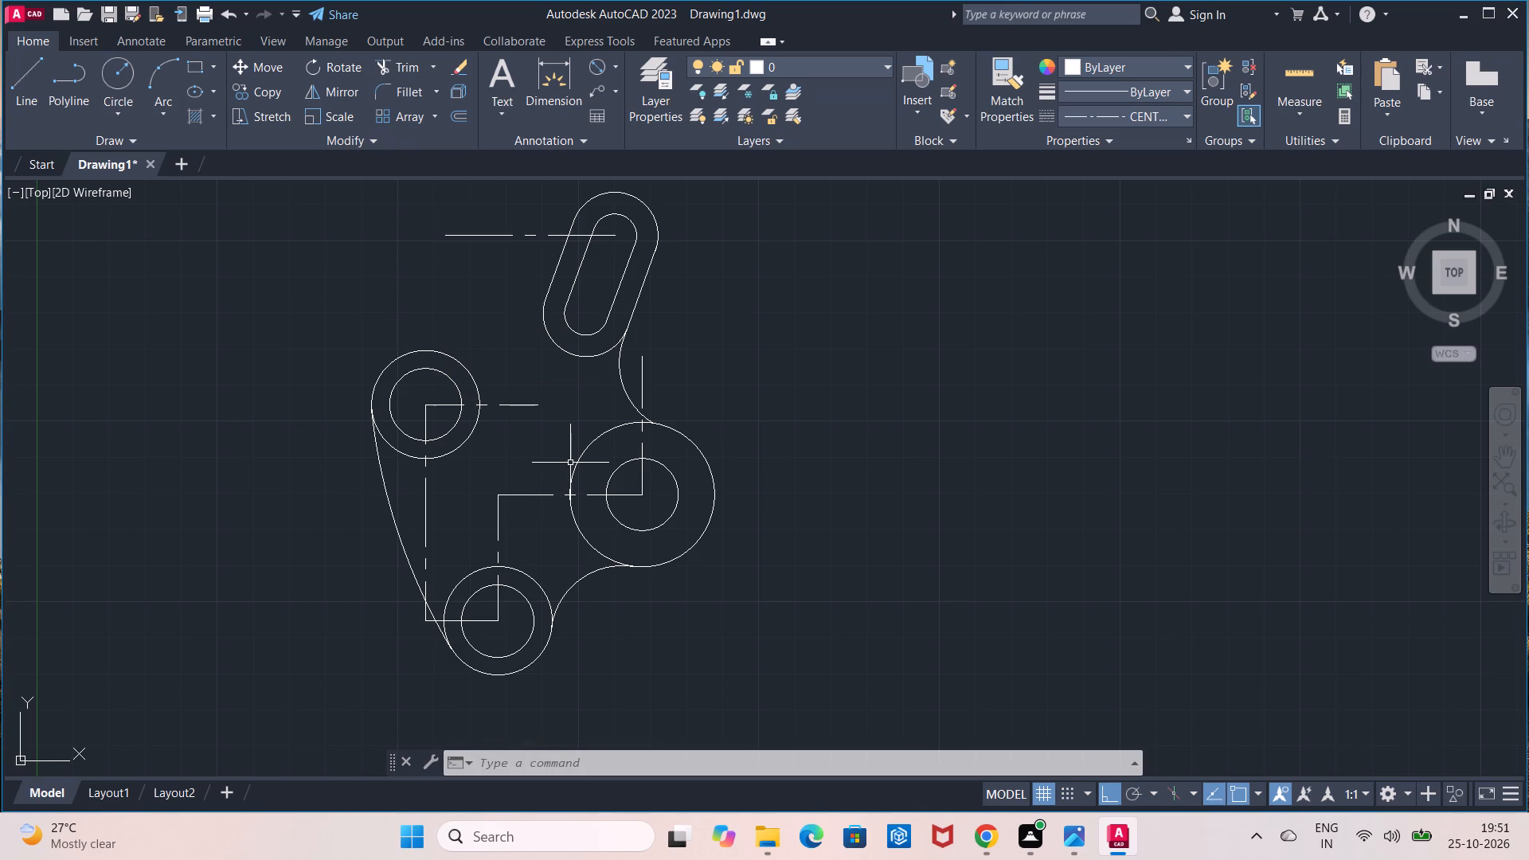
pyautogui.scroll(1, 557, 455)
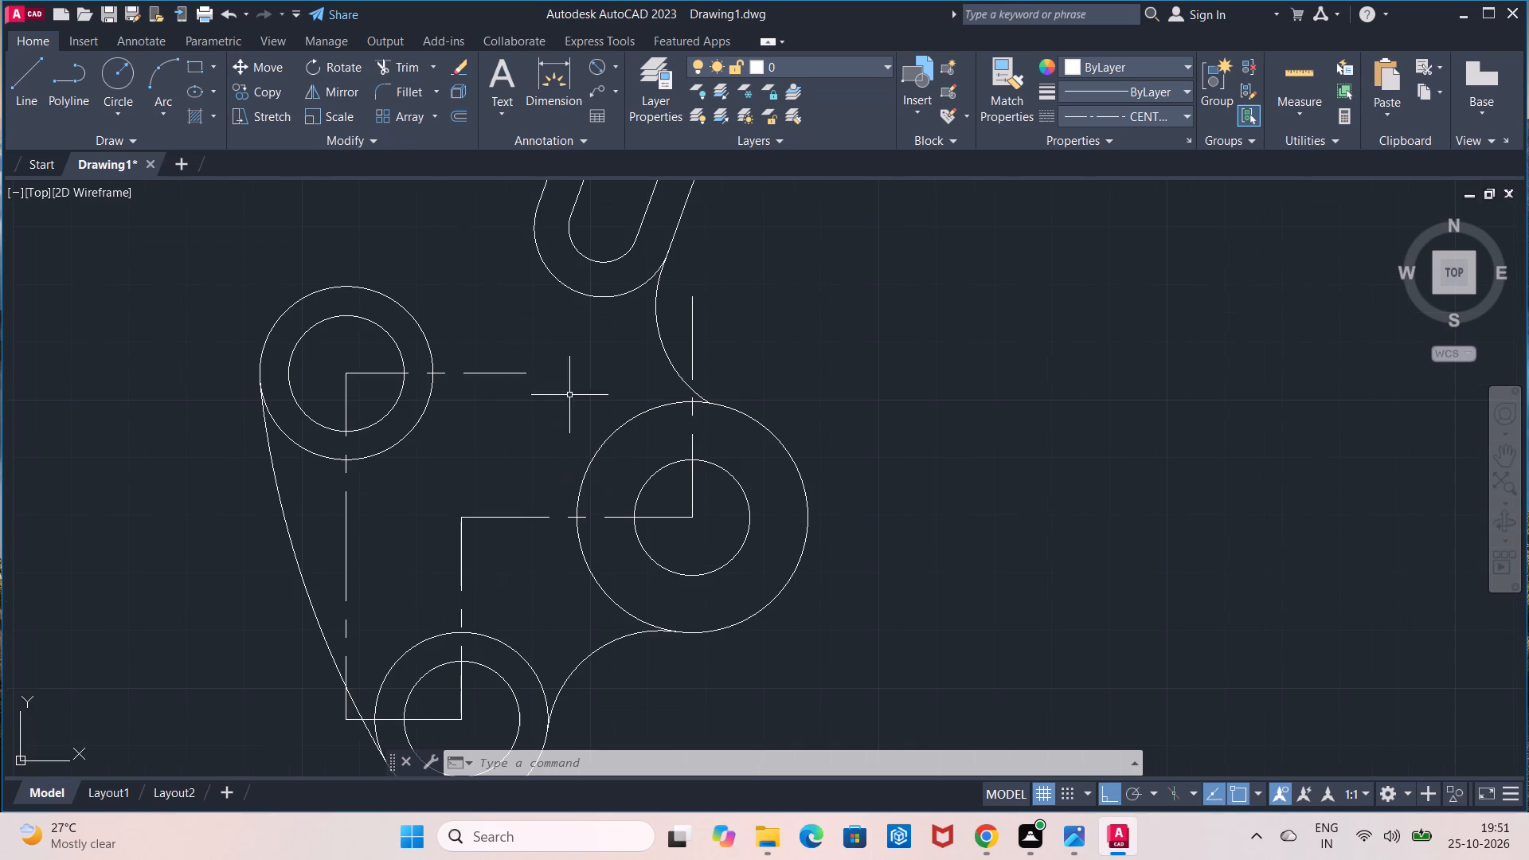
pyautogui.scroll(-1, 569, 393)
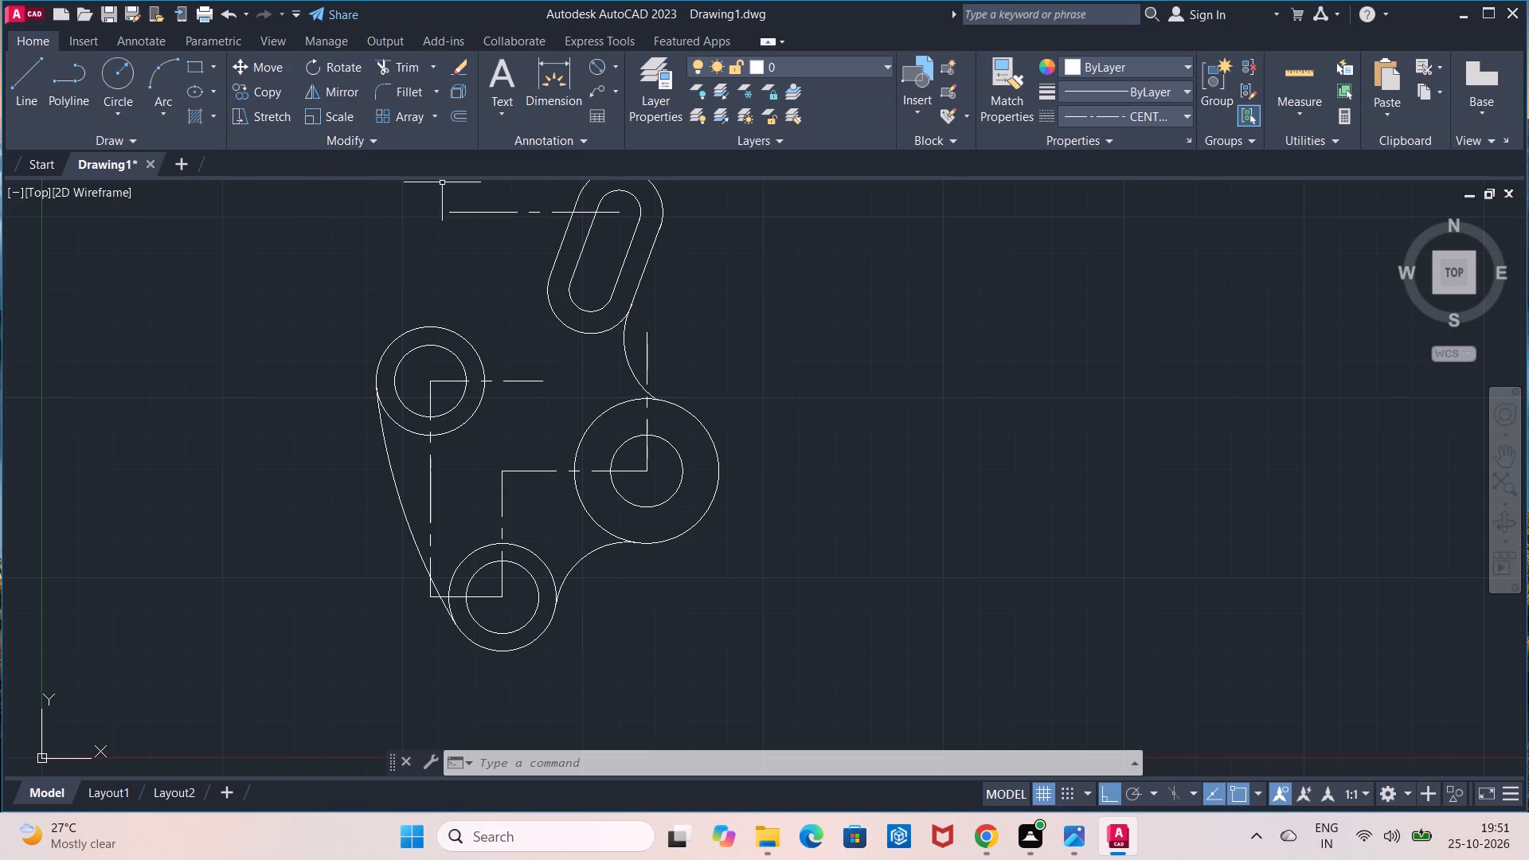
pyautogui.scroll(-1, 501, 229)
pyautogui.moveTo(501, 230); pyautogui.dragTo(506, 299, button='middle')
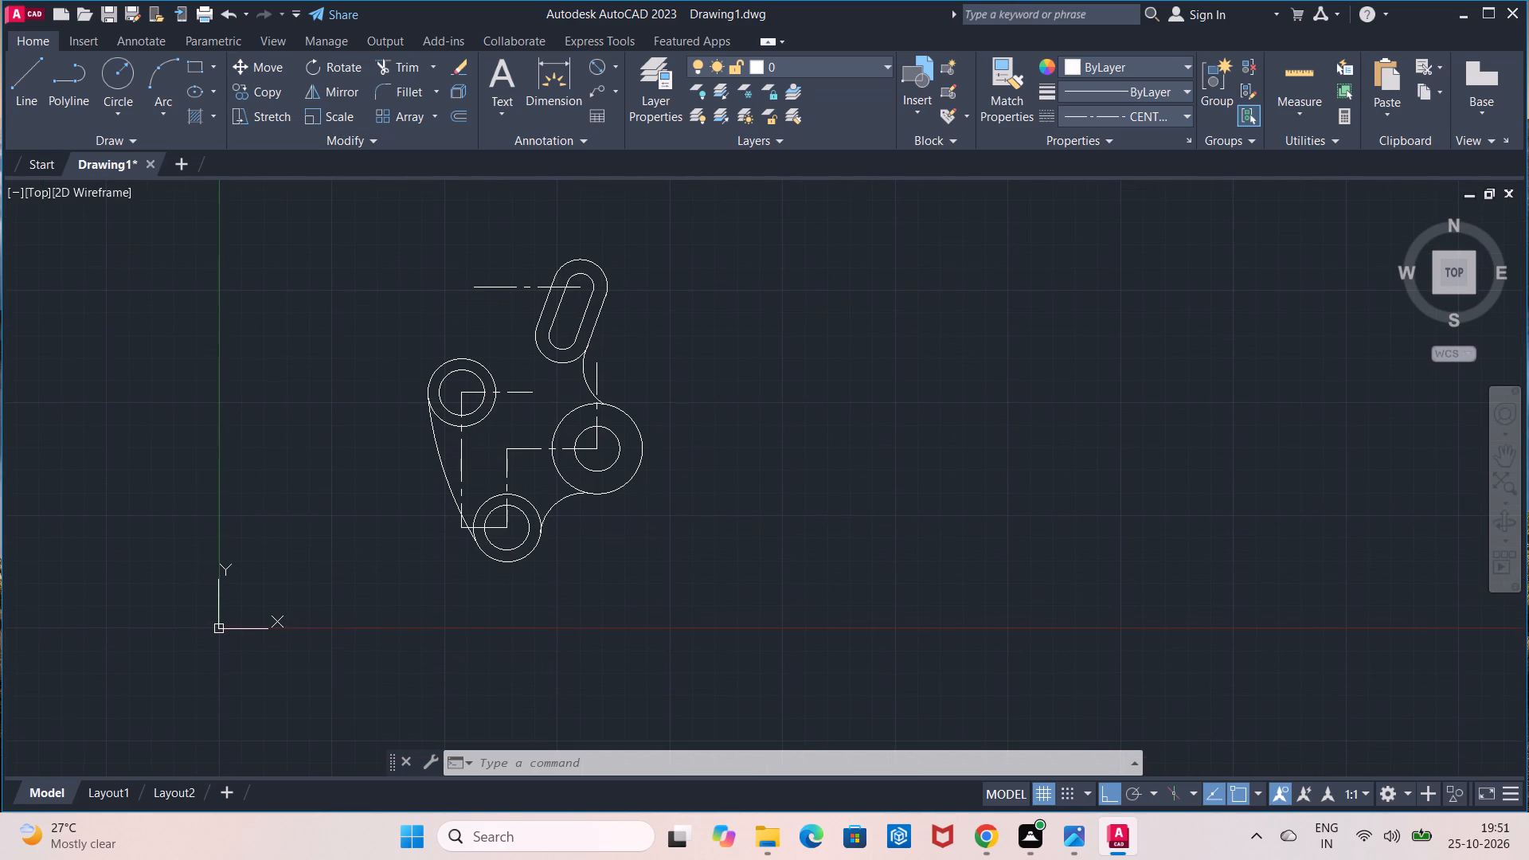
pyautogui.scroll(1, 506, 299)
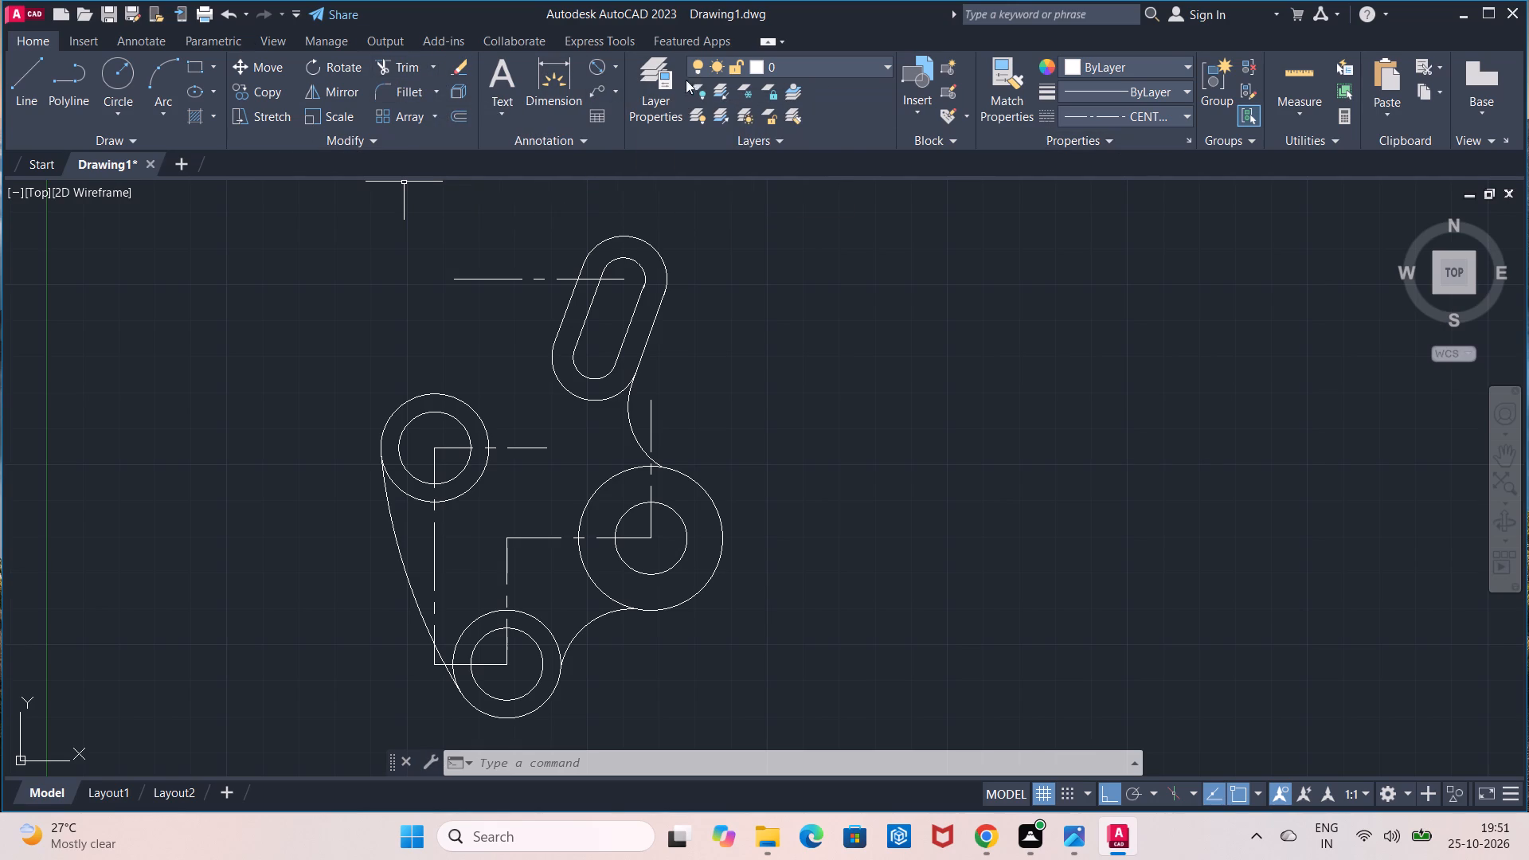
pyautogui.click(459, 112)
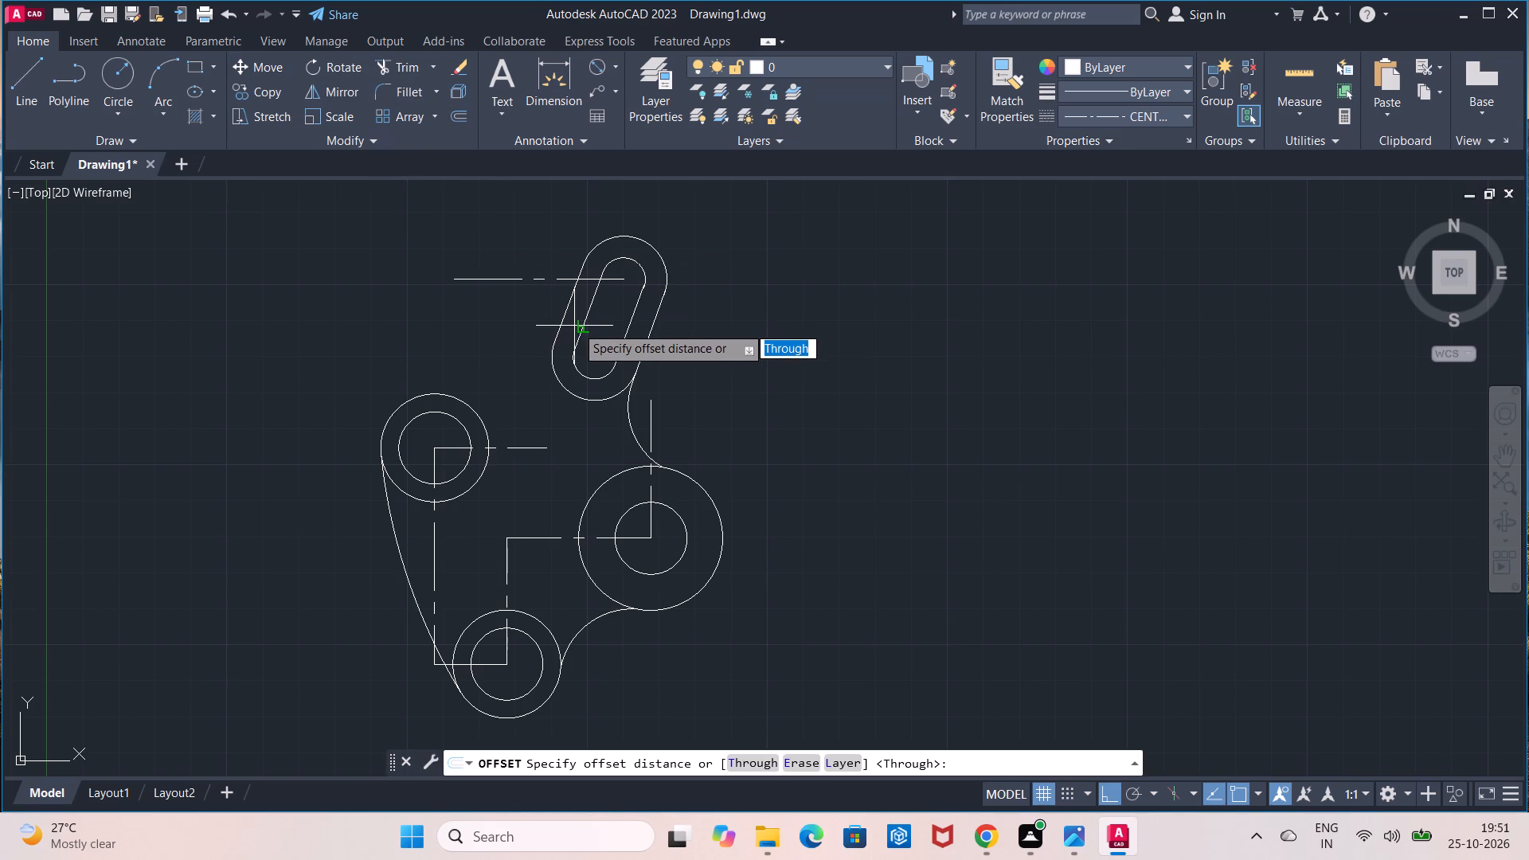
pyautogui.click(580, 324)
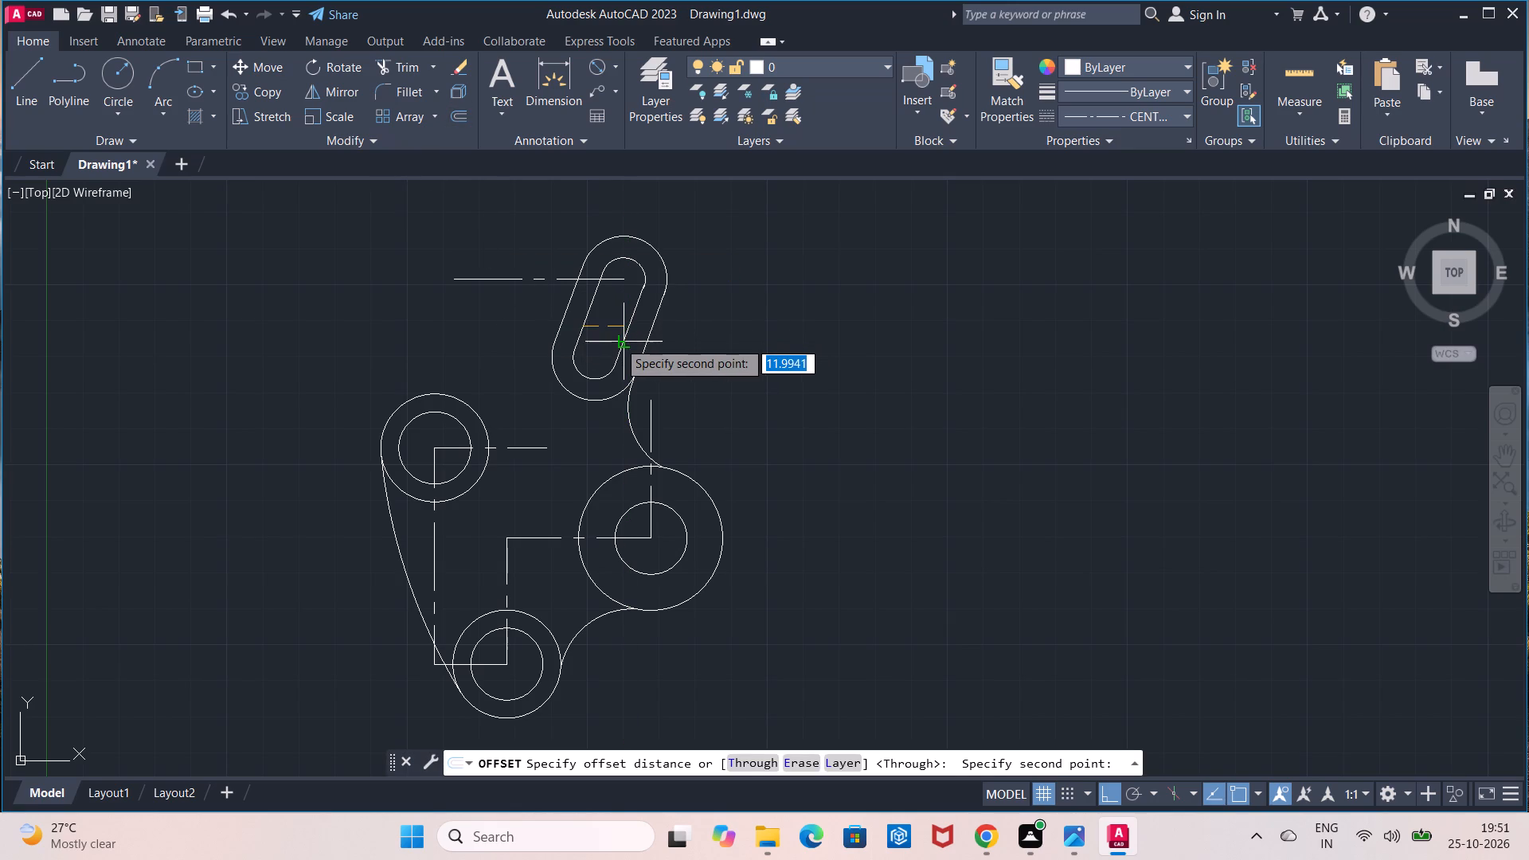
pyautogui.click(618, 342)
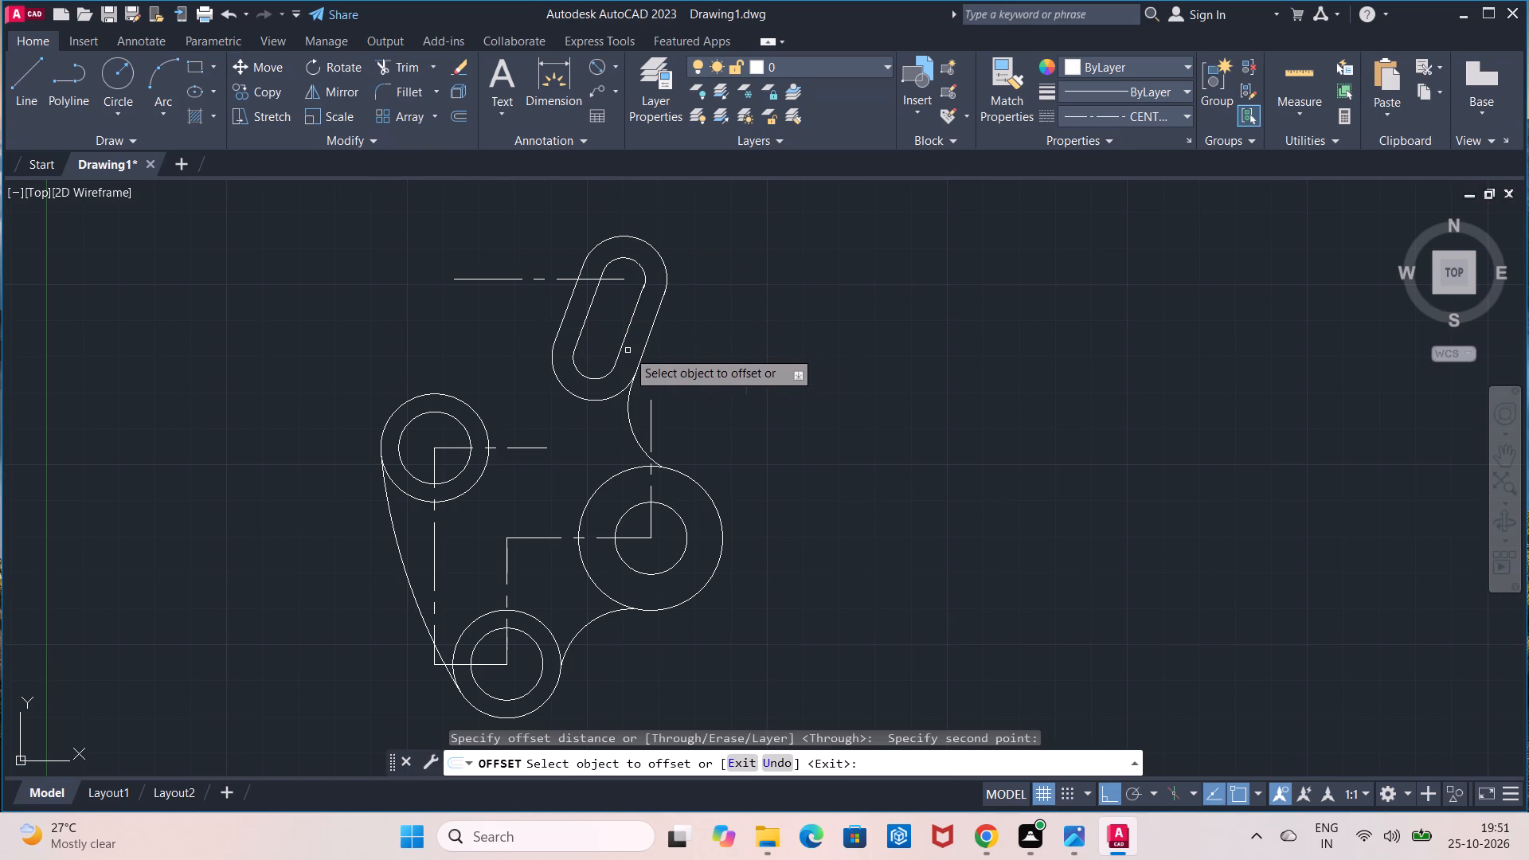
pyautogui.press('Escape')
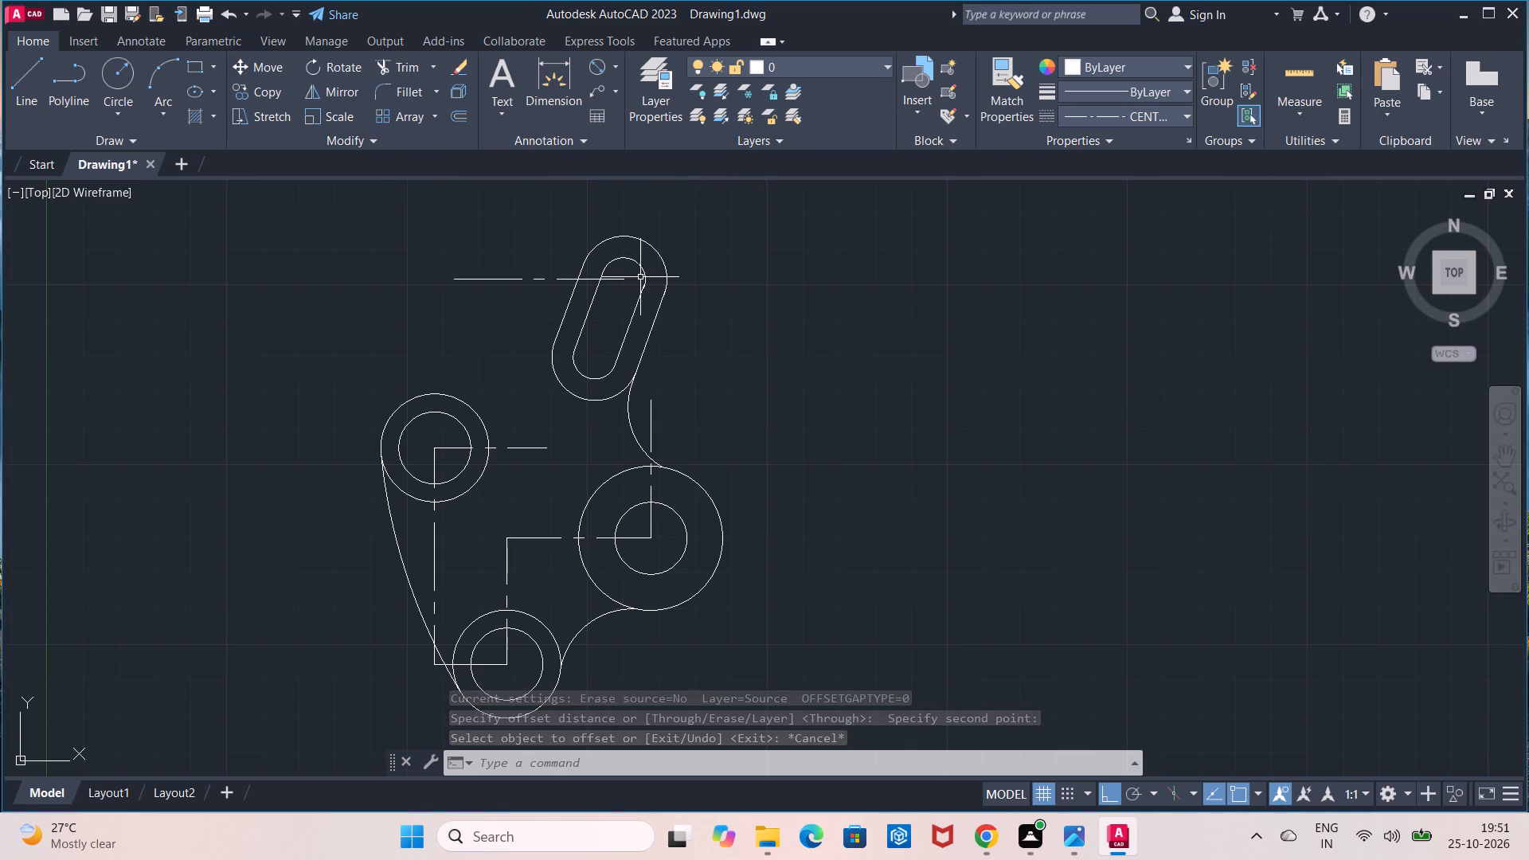
# Offset the inner slot's left side line into the slot by the spacing between the inner and outer slot sides, forming an inclined centre line.
pyautogui.press('F8')
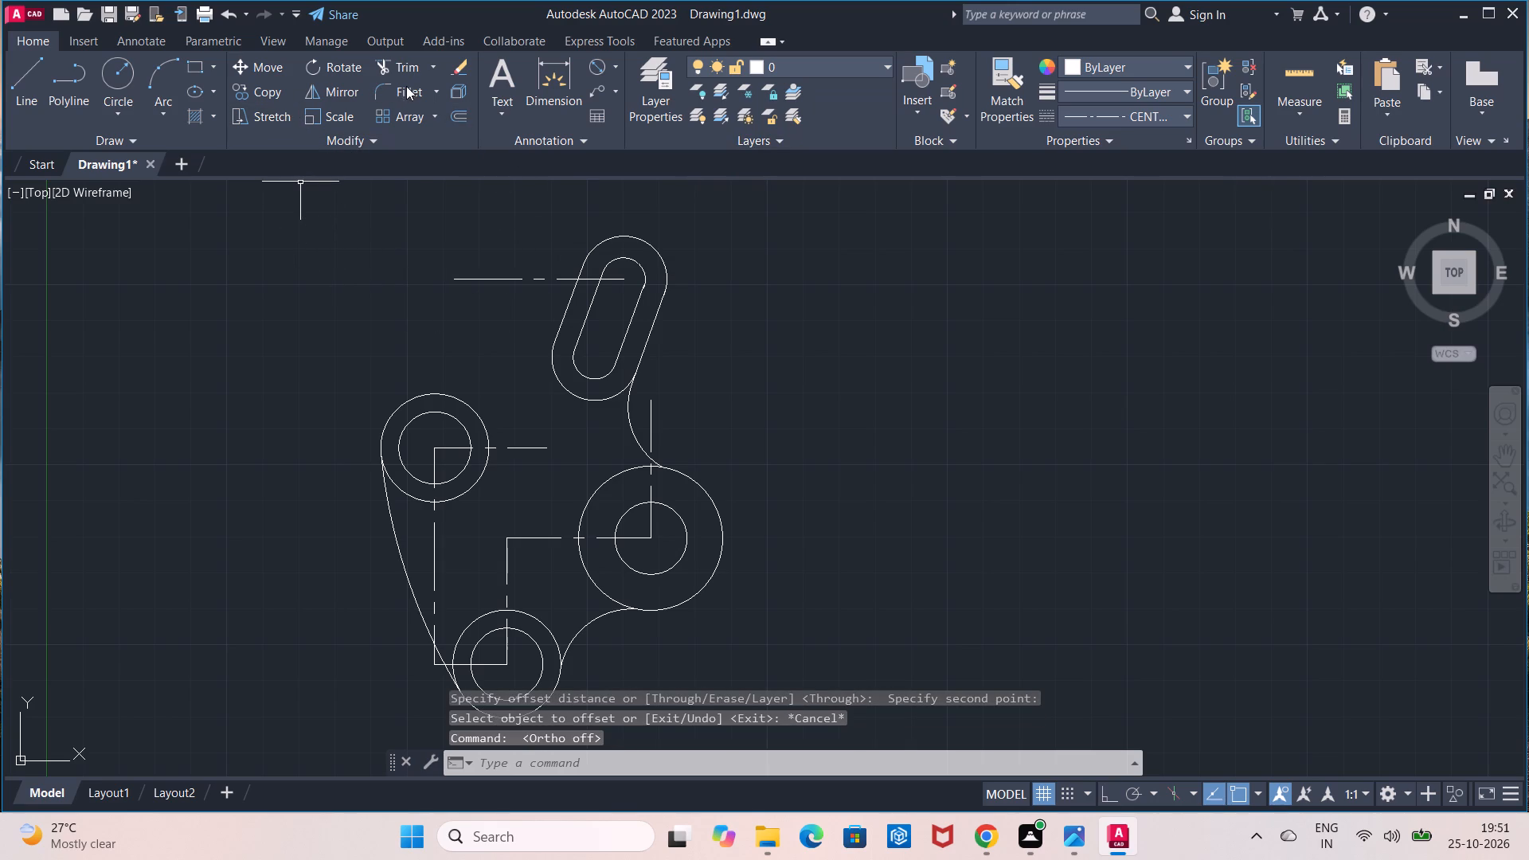
pyautogui.click(452, 114)
pyautogui.click(585, 331)
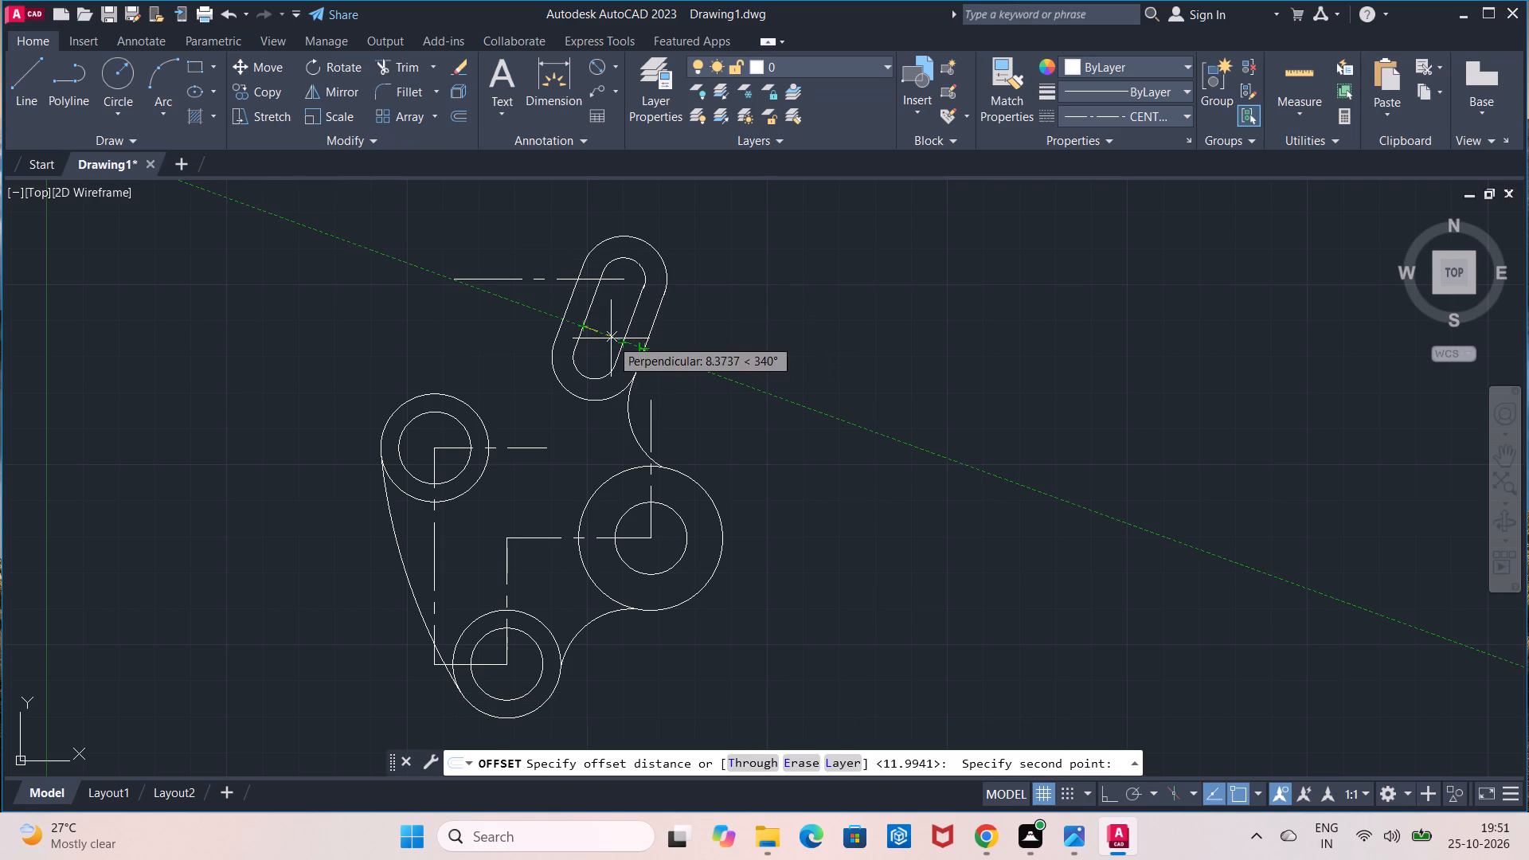
pyautogui.click(569, 323)
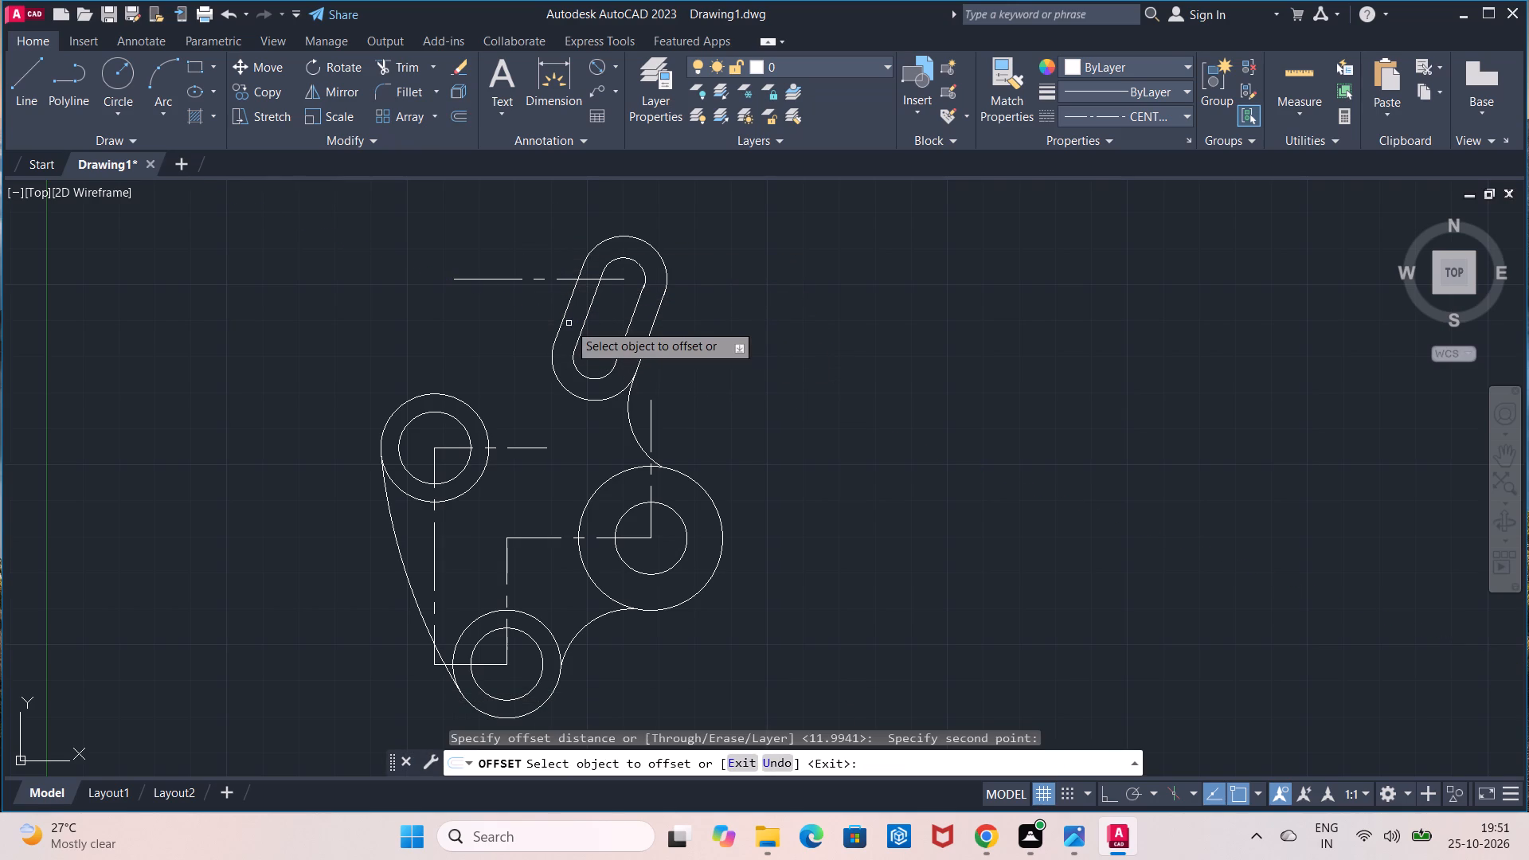
pyautogui.click(585, 326)
pyautogui.click(616, 330)
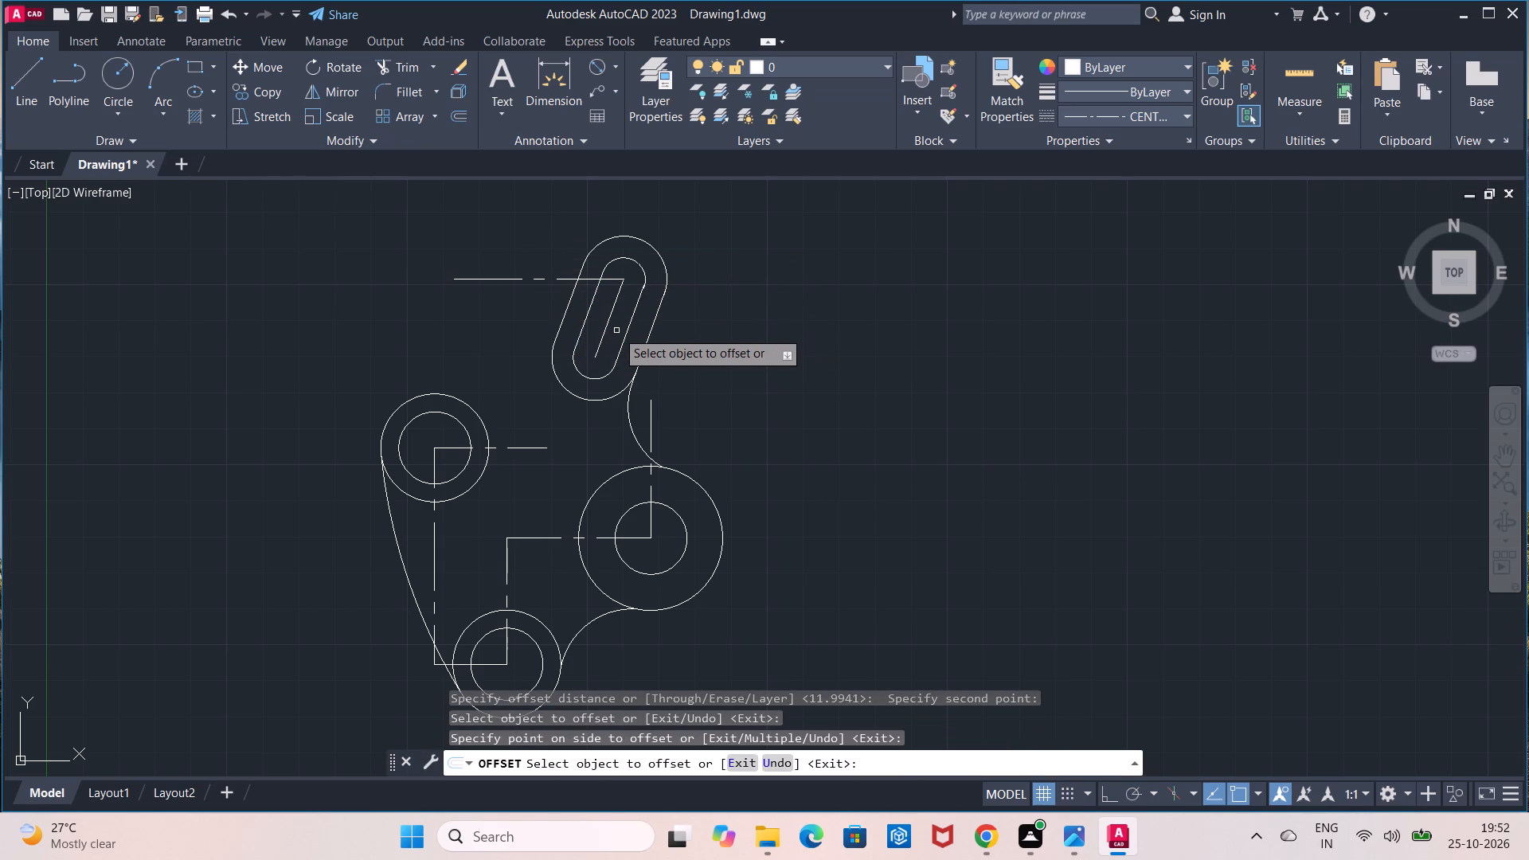
pyautogui.press('Escape')
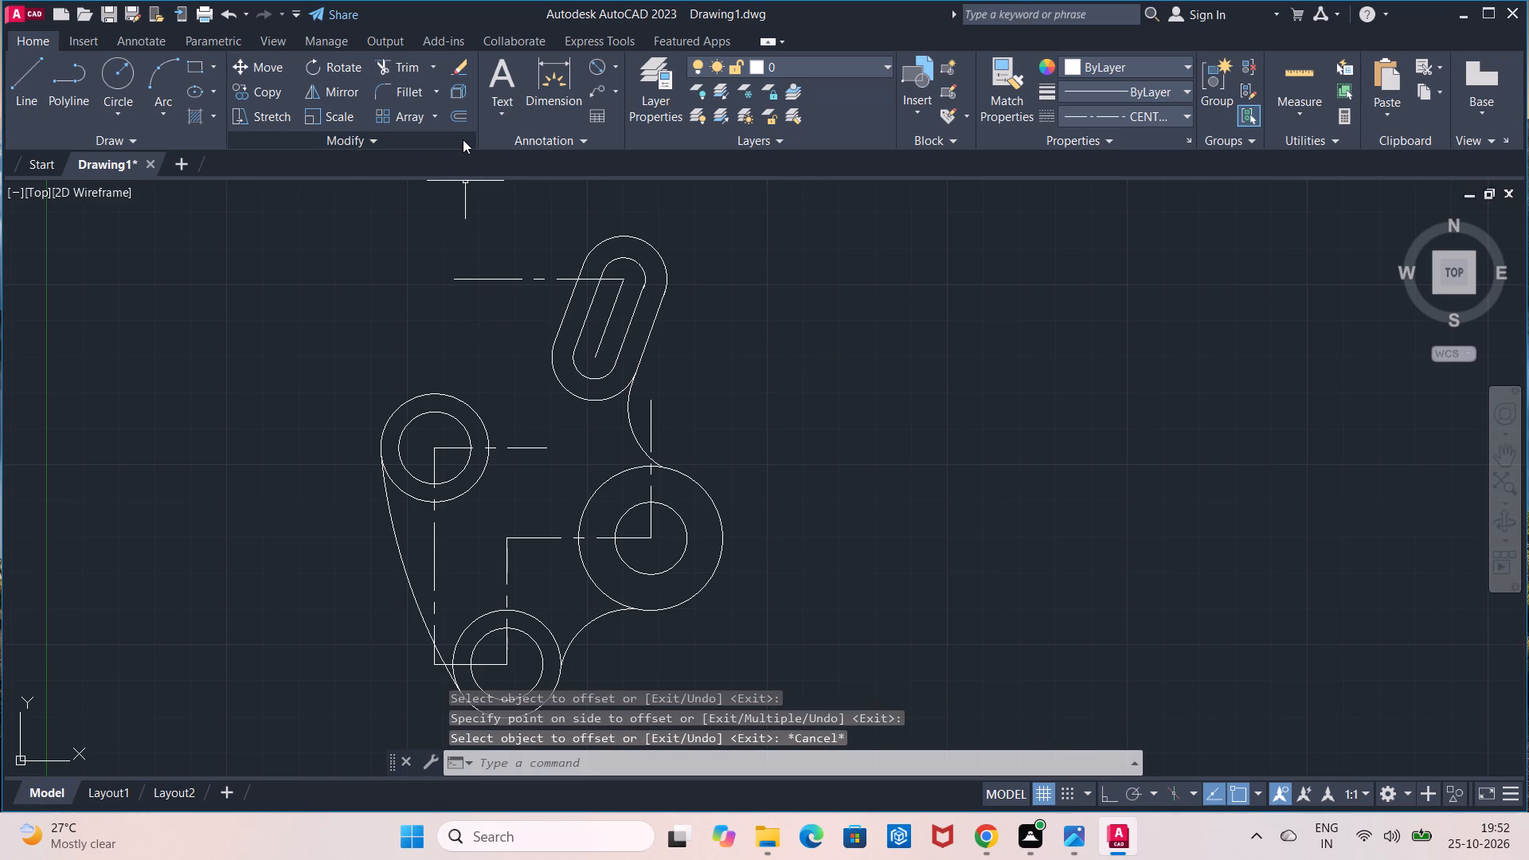
# Check the angle between the slot's inclined centre line and the right circle's vertical centre line with an angular dimension, without placing it.
pyautogui.click(614, 68)
pyautogui.click(622, 173)
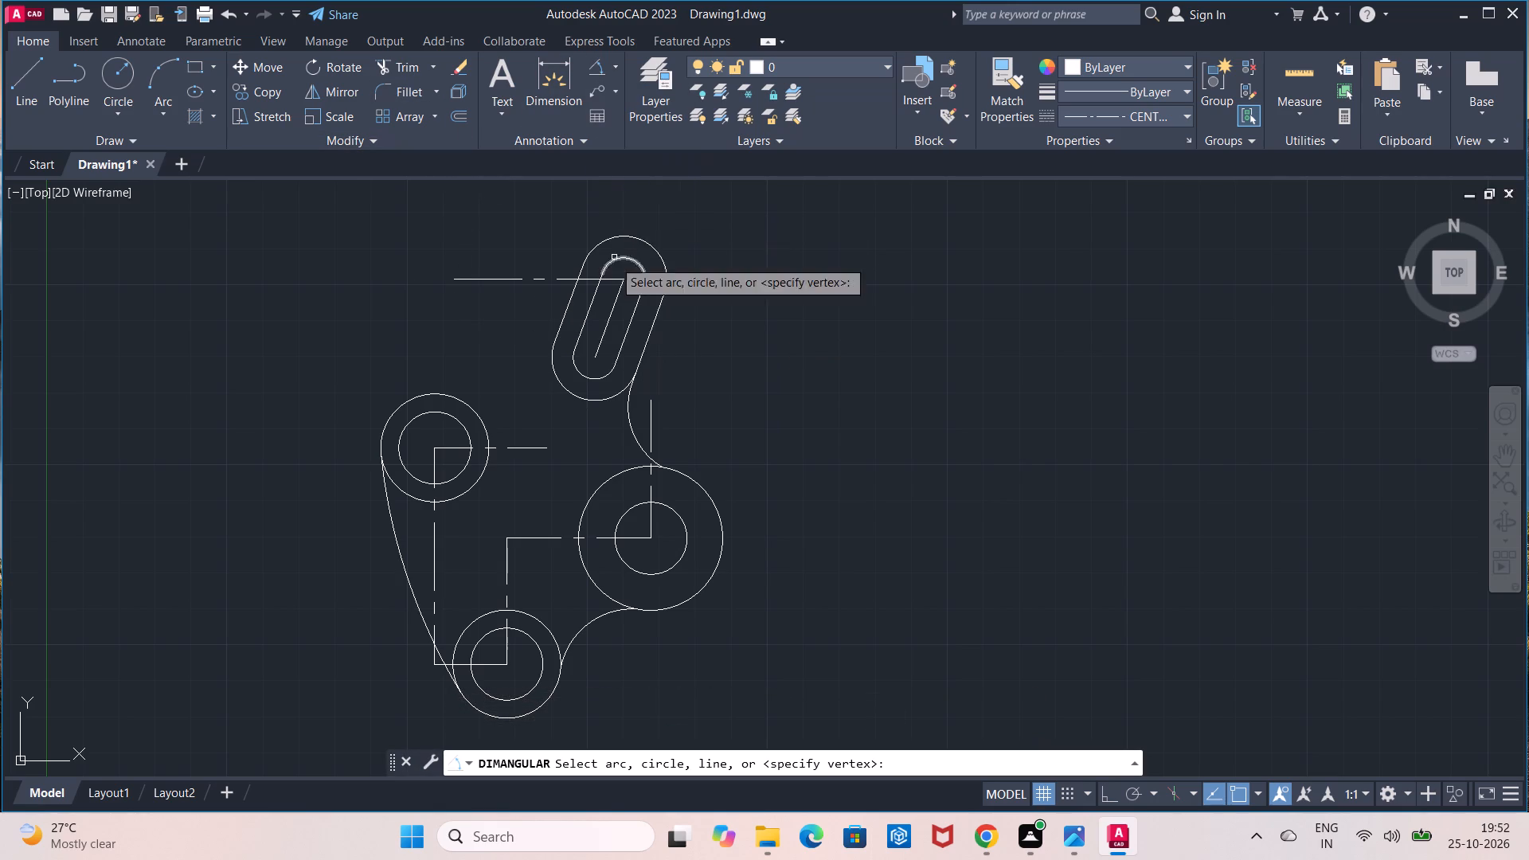
pyautogui.click(600, 338)
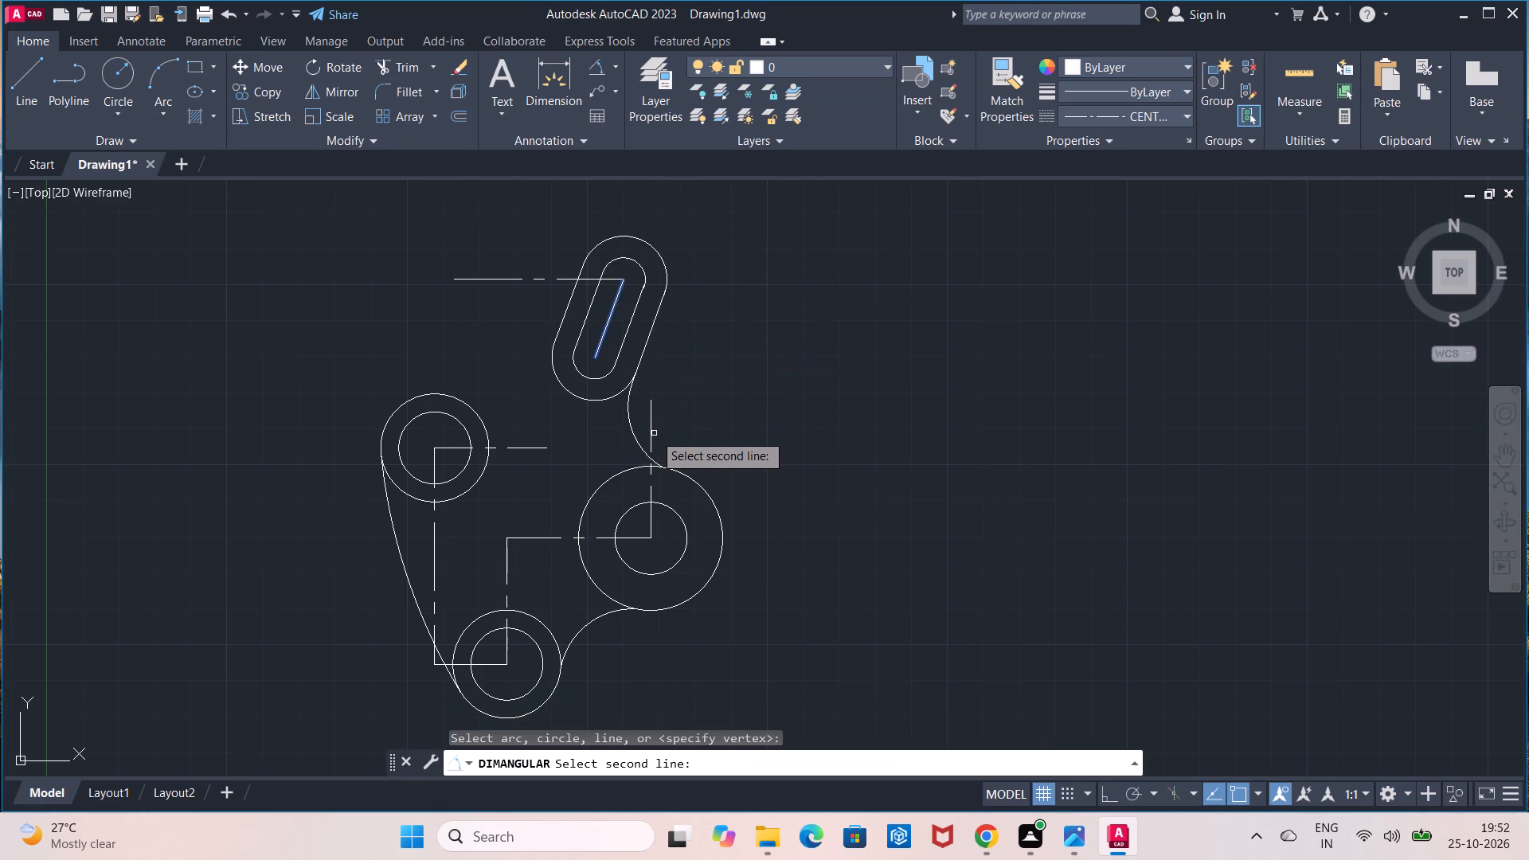
pyautogui.click(651, 424)
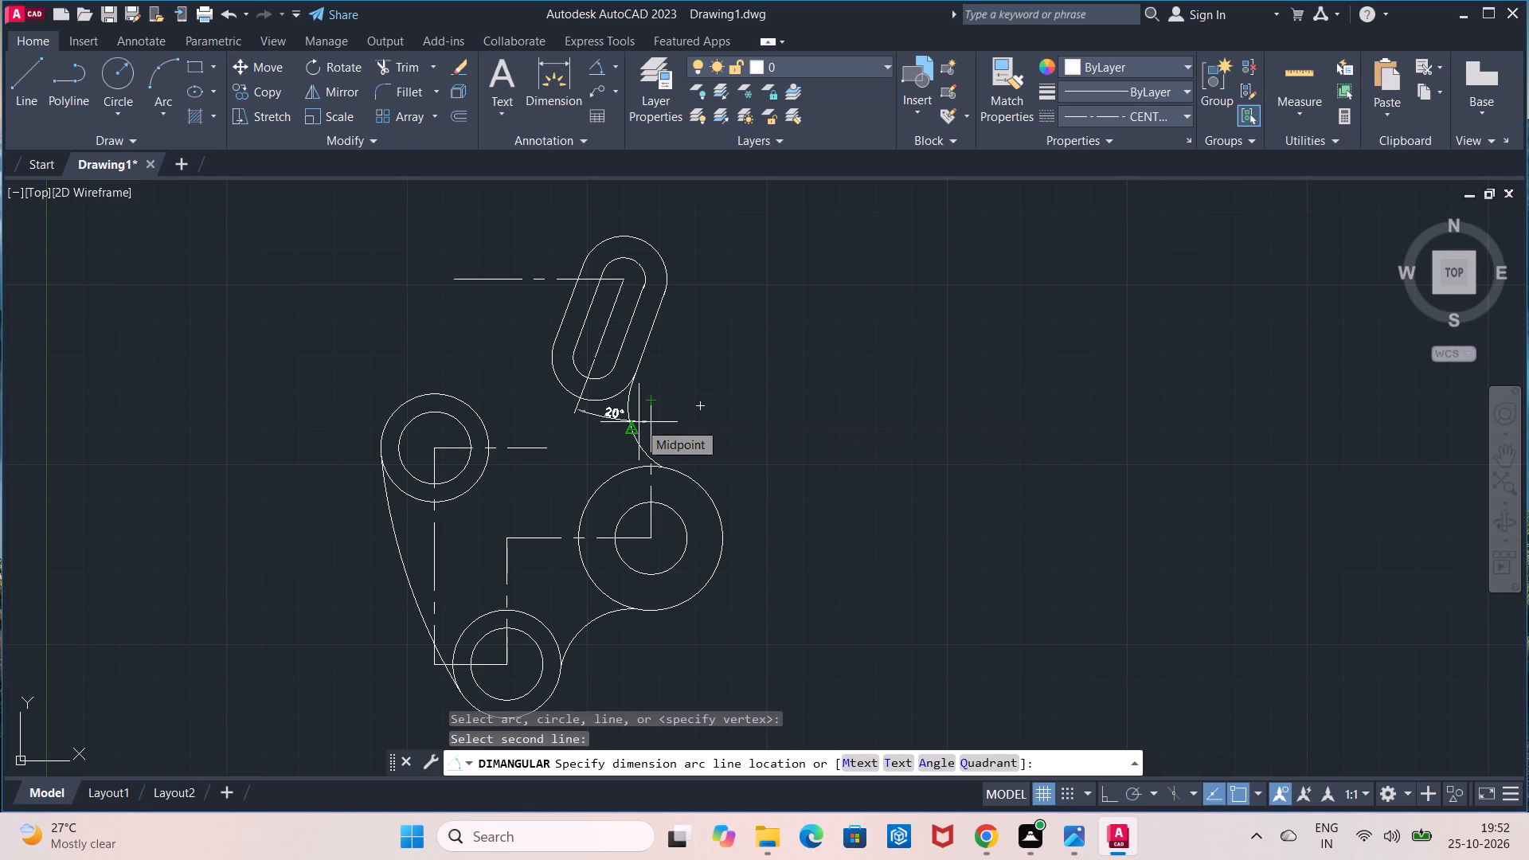
pyautogui.press('Escape')
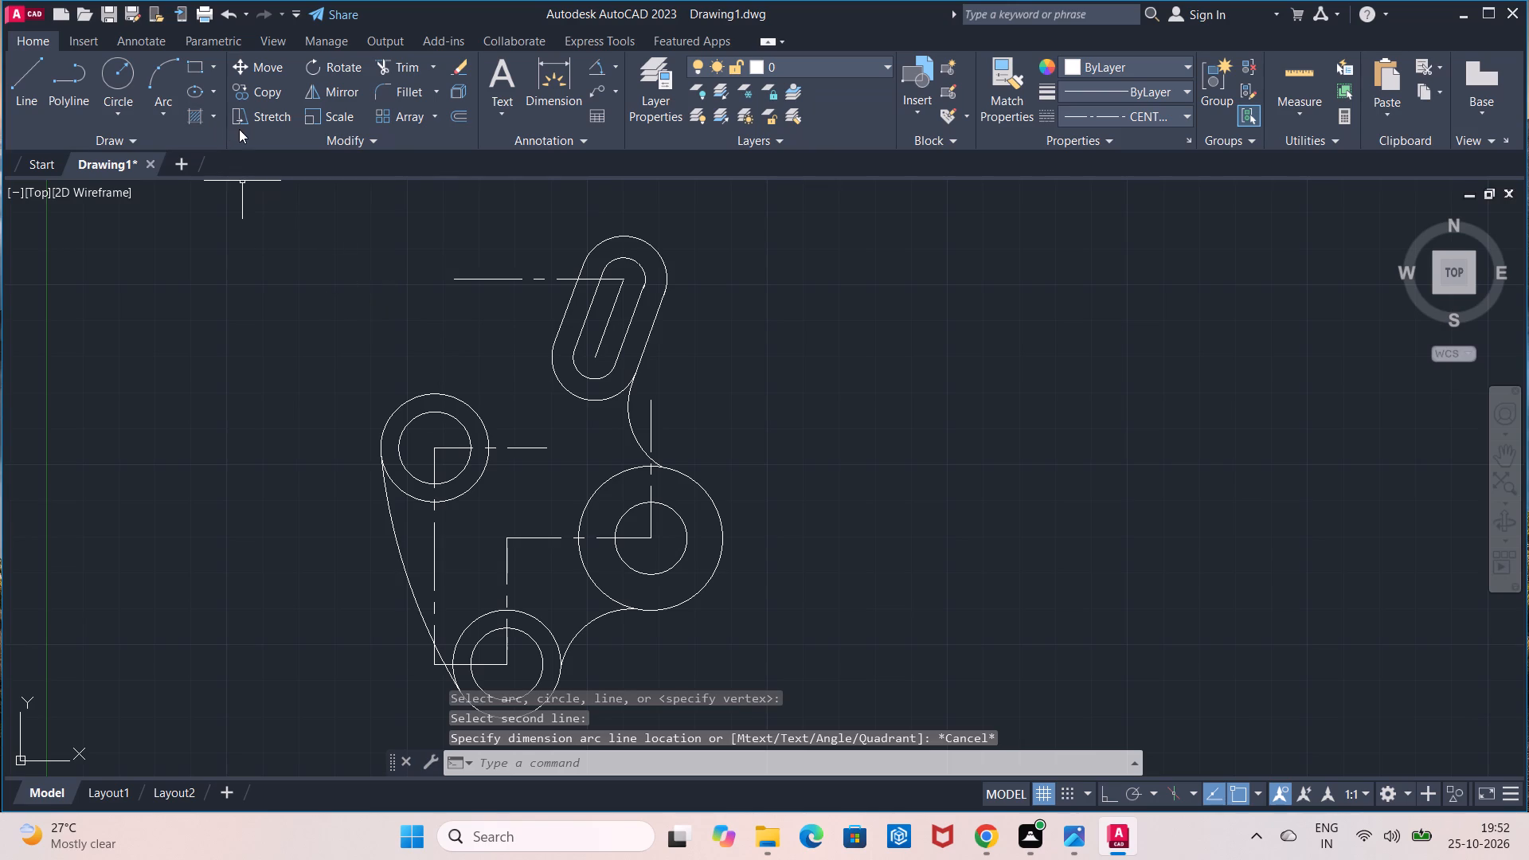
# Check the horizontal distance from the left circles' centre to the slot's upper end with a linear dimension, without placing it.
pyautogui.click(615, 60)
pyautogui.click(628, 108)
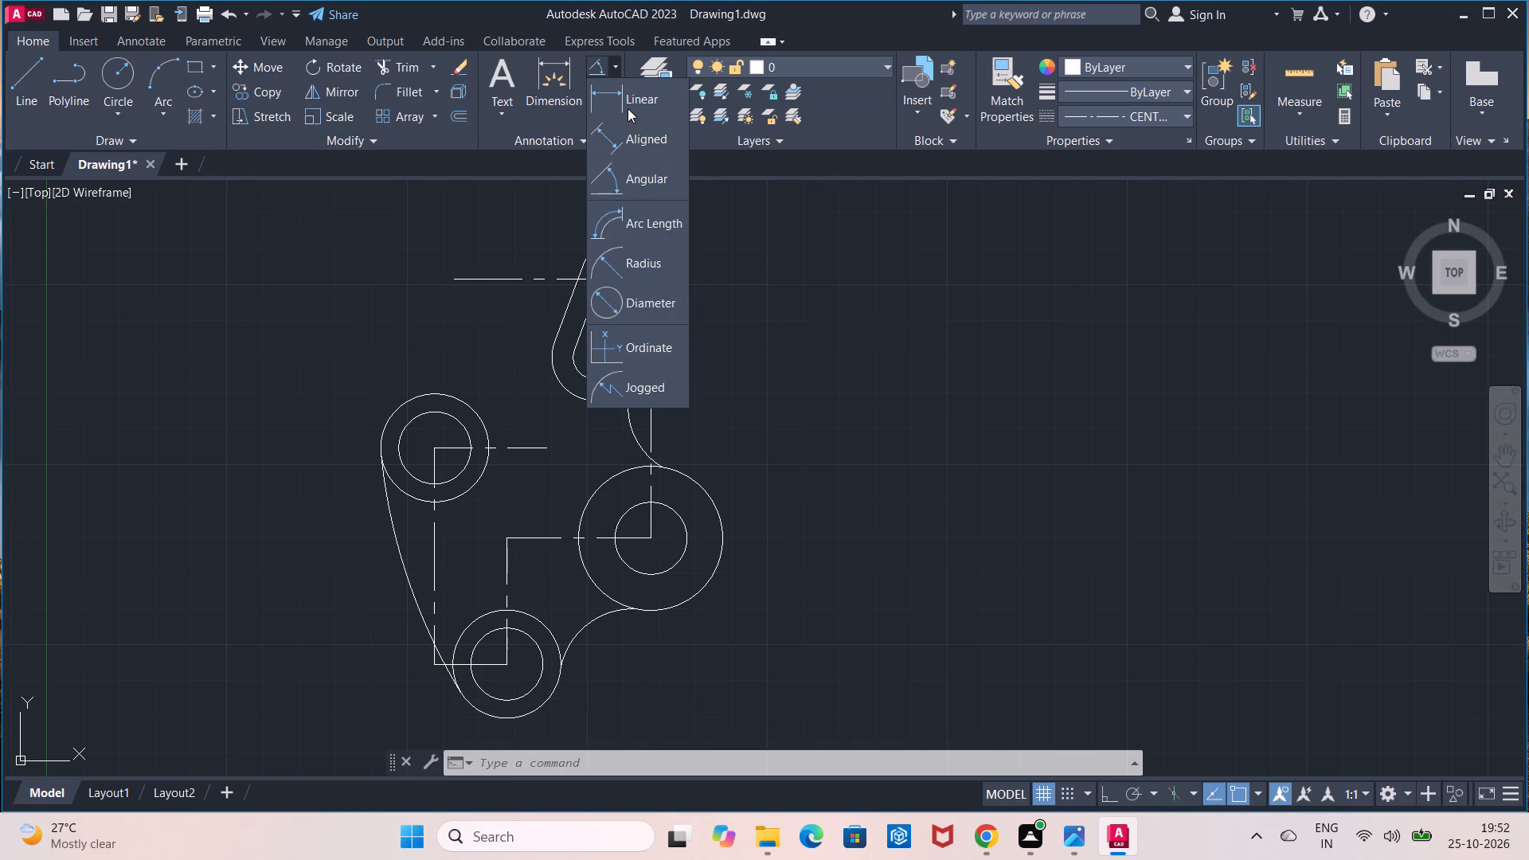
pyautogui.click(432, 446)
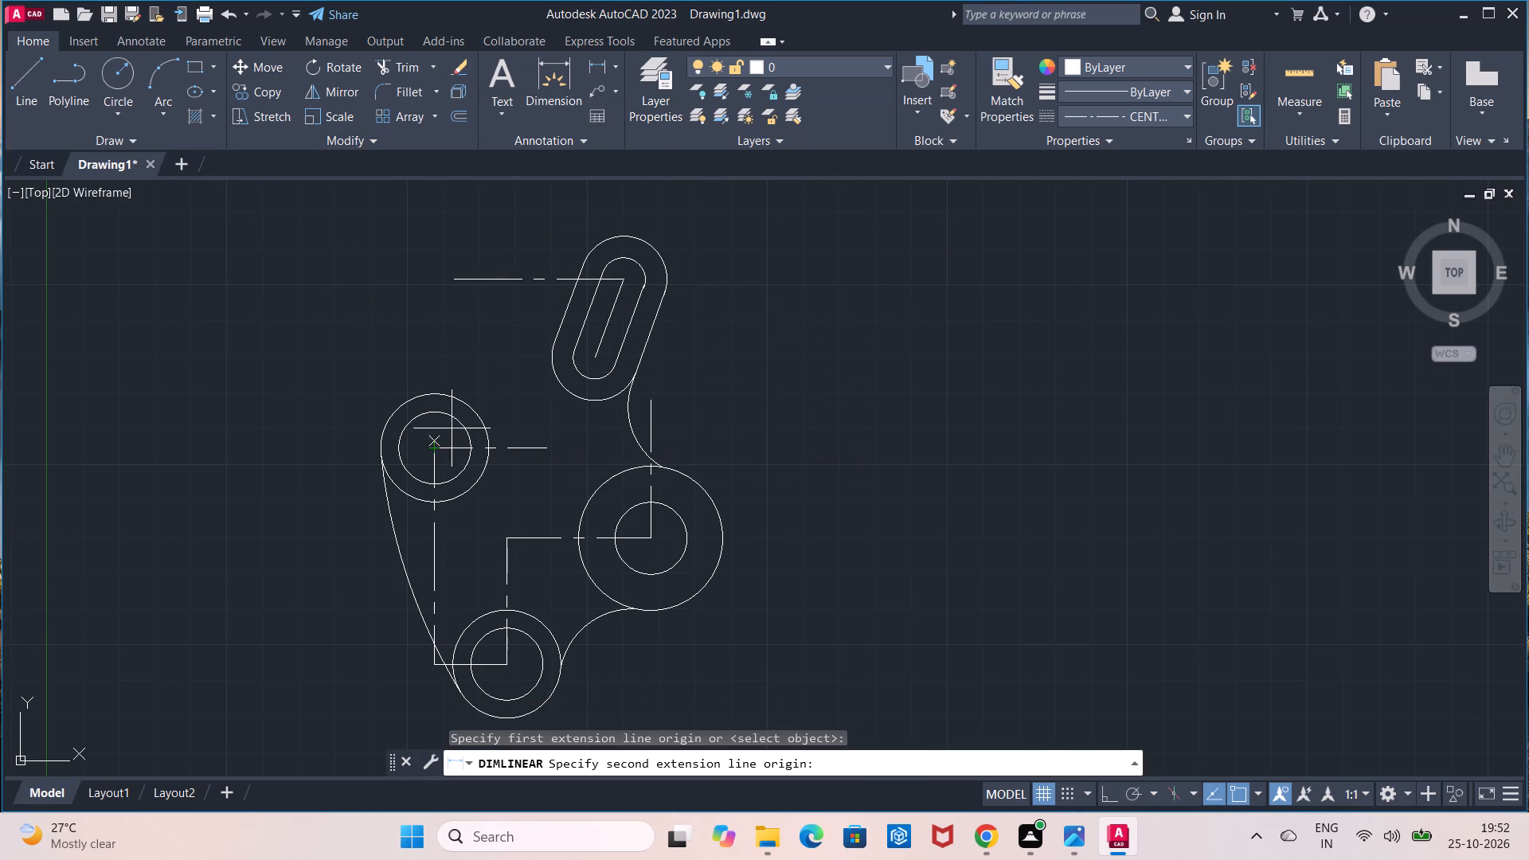
pyautogui.click(617, 280)
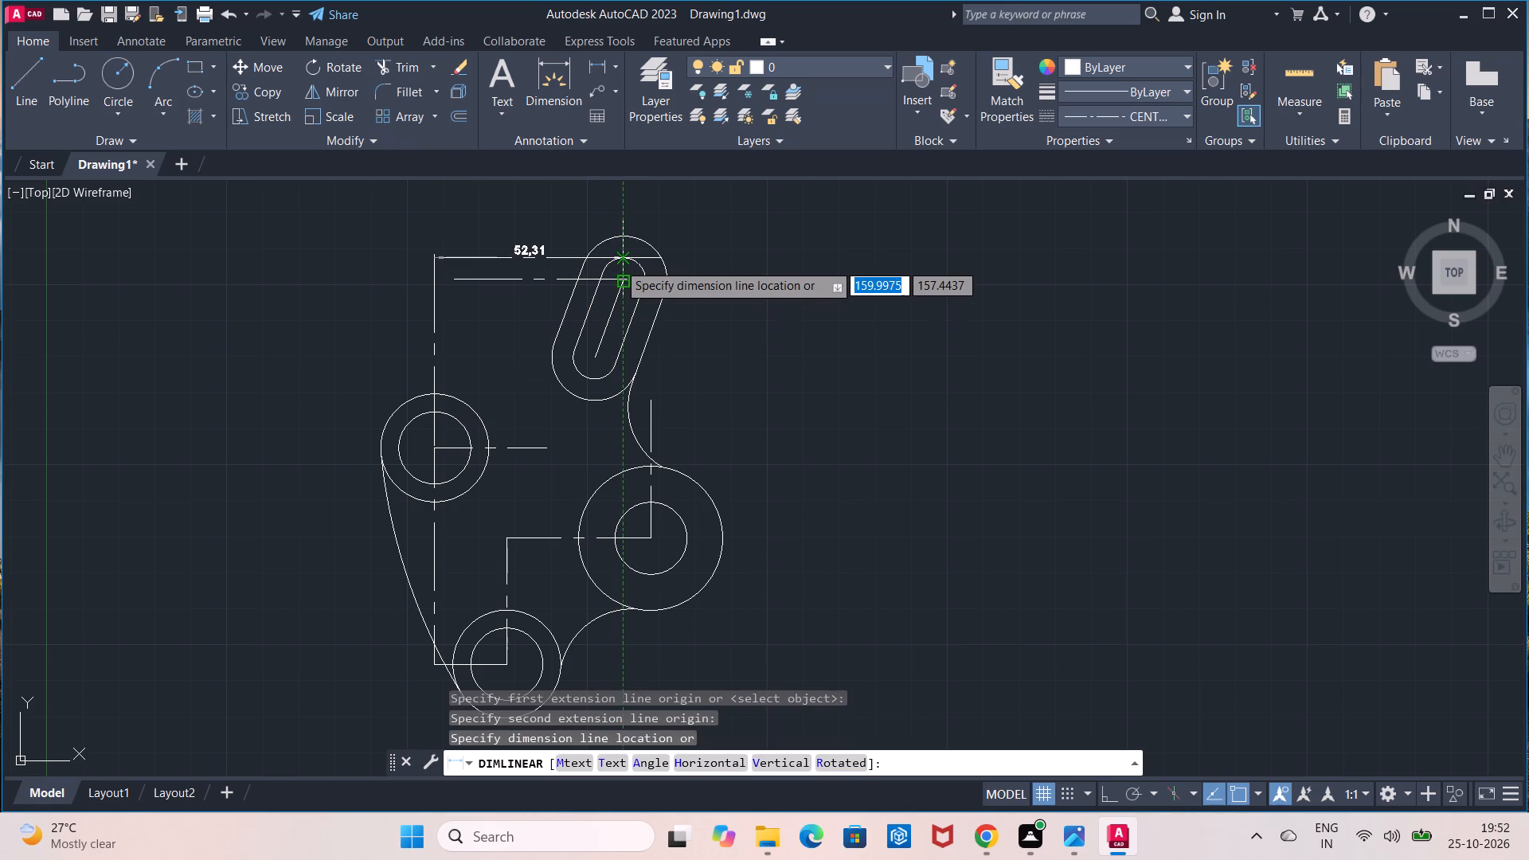
pyautogui.press('Escape')
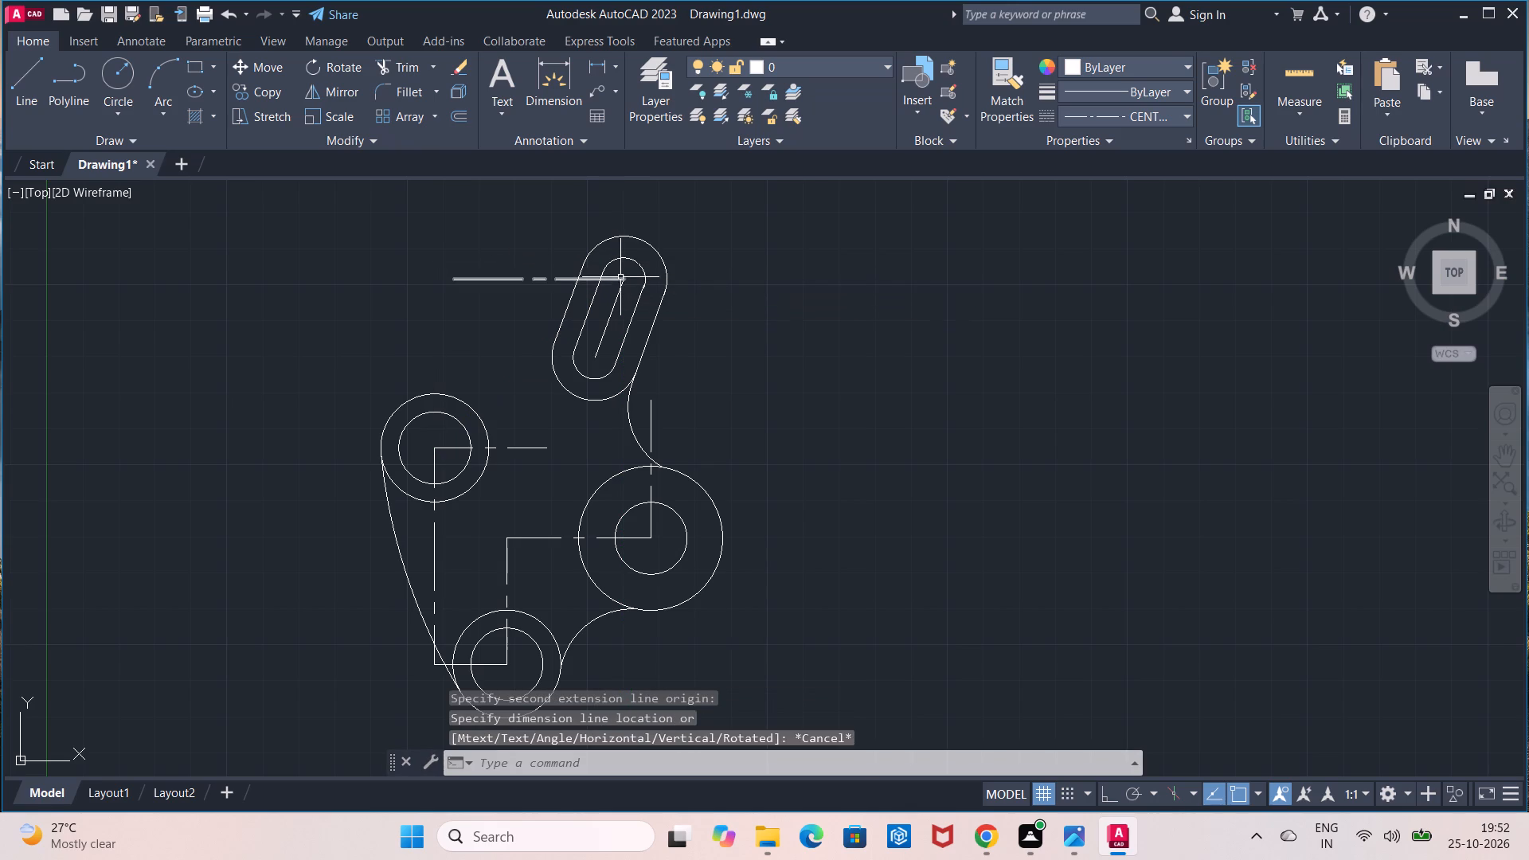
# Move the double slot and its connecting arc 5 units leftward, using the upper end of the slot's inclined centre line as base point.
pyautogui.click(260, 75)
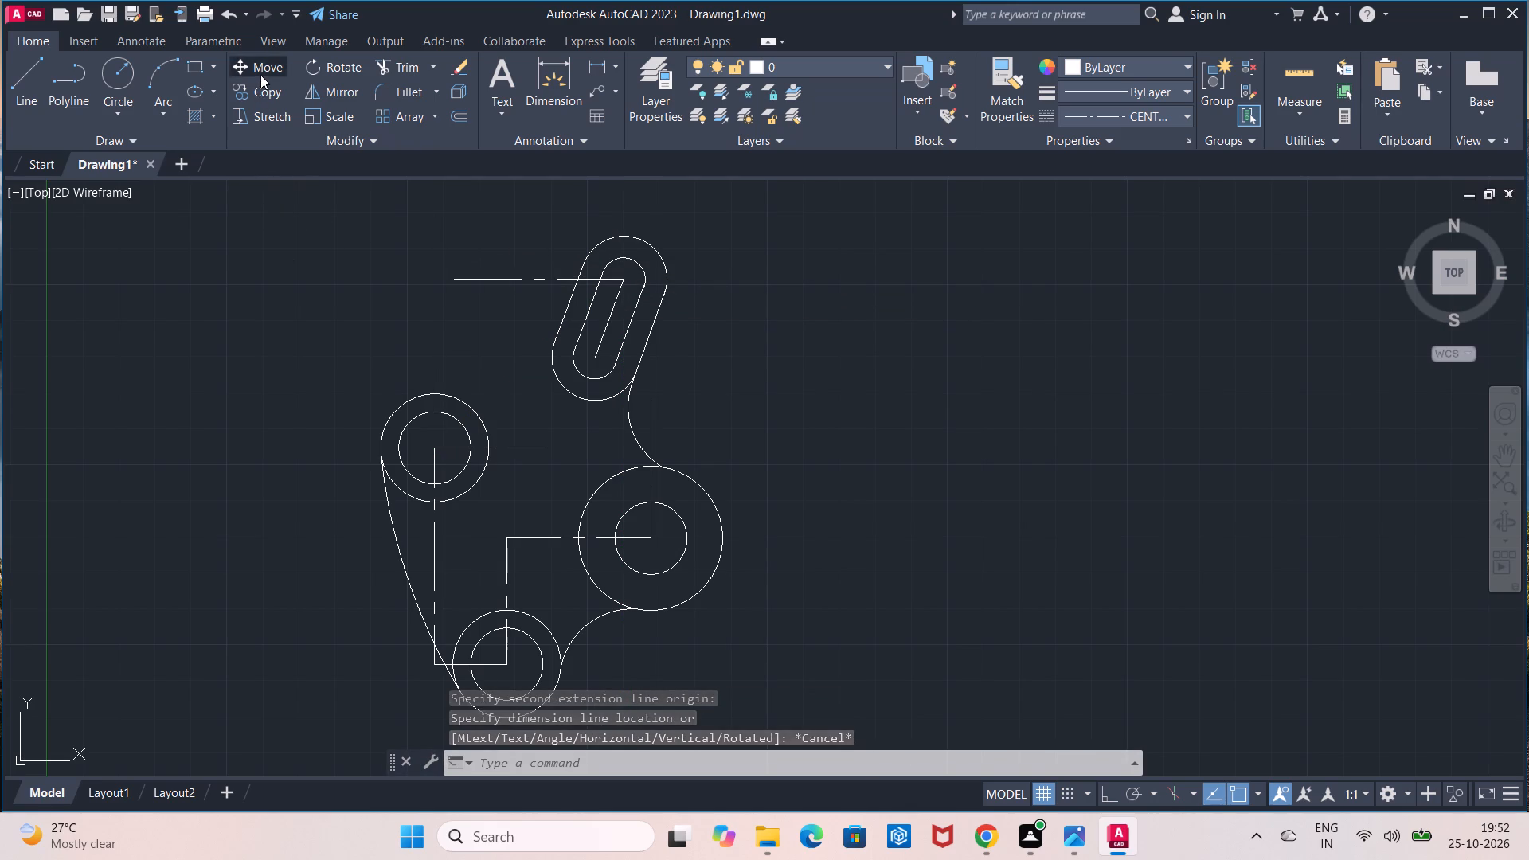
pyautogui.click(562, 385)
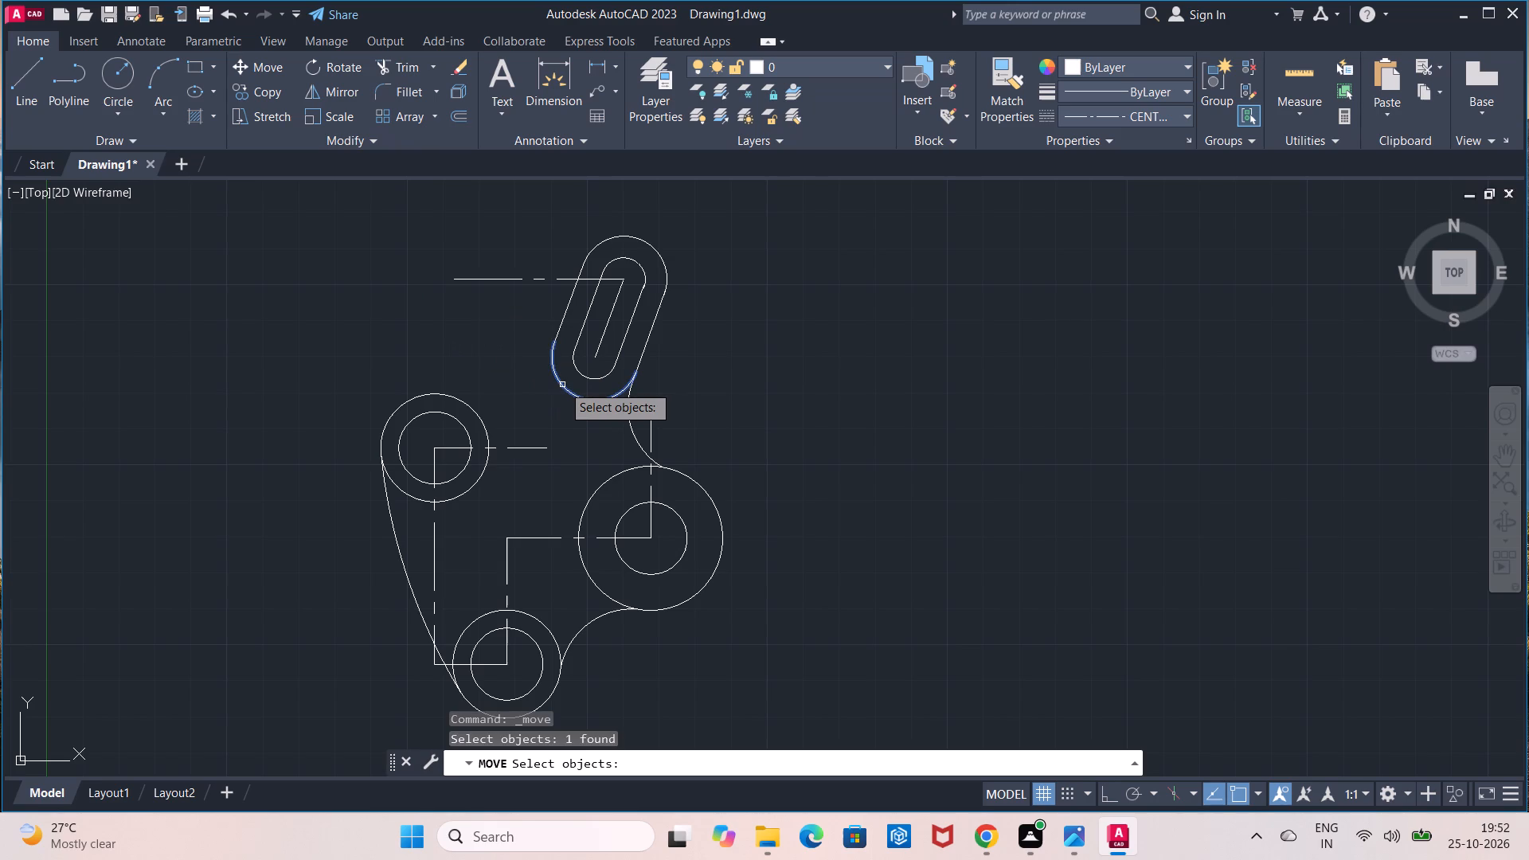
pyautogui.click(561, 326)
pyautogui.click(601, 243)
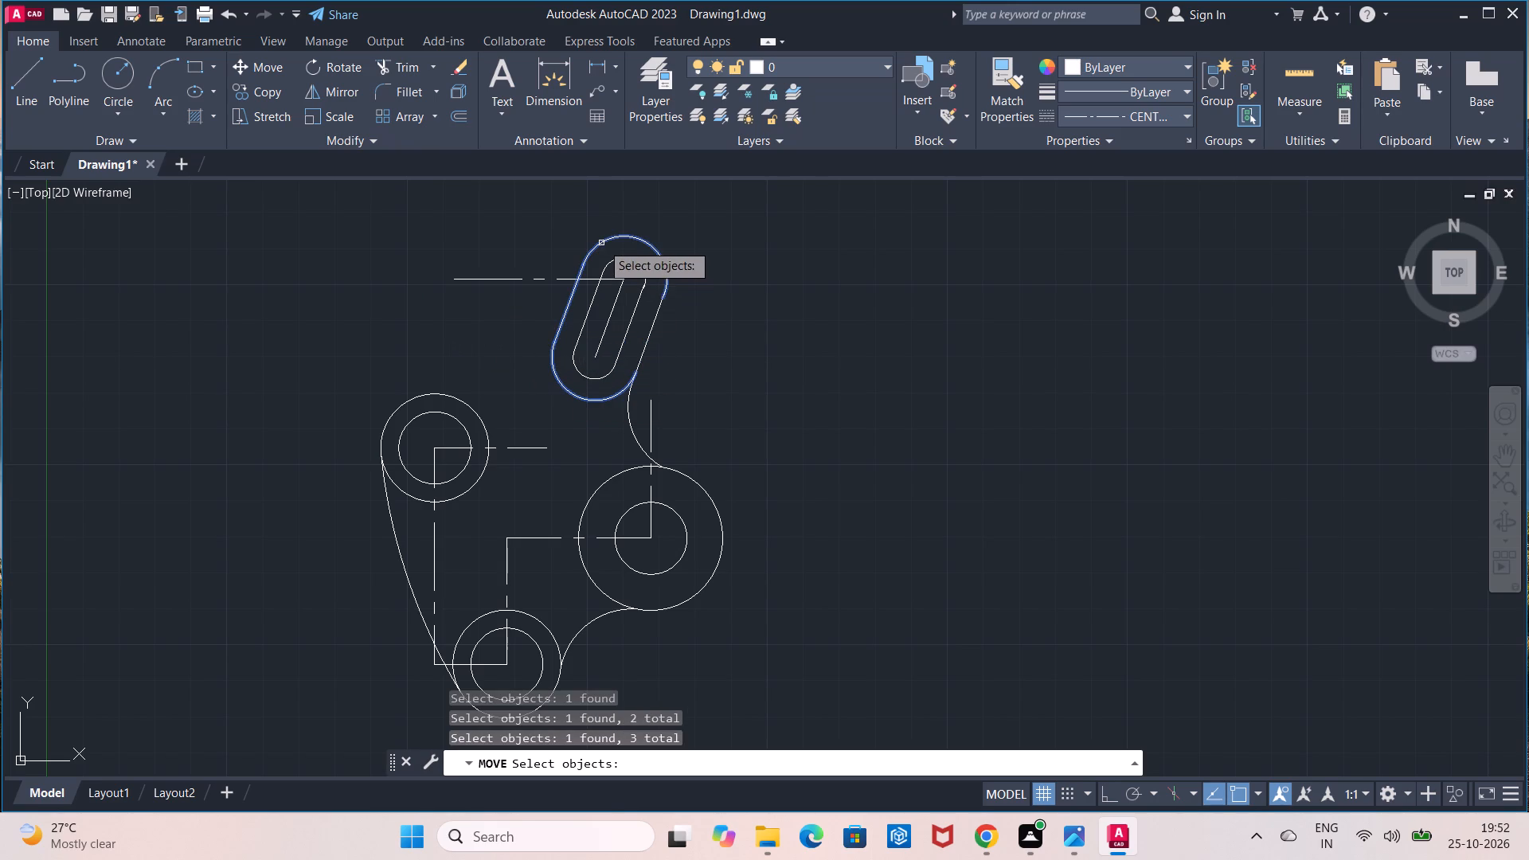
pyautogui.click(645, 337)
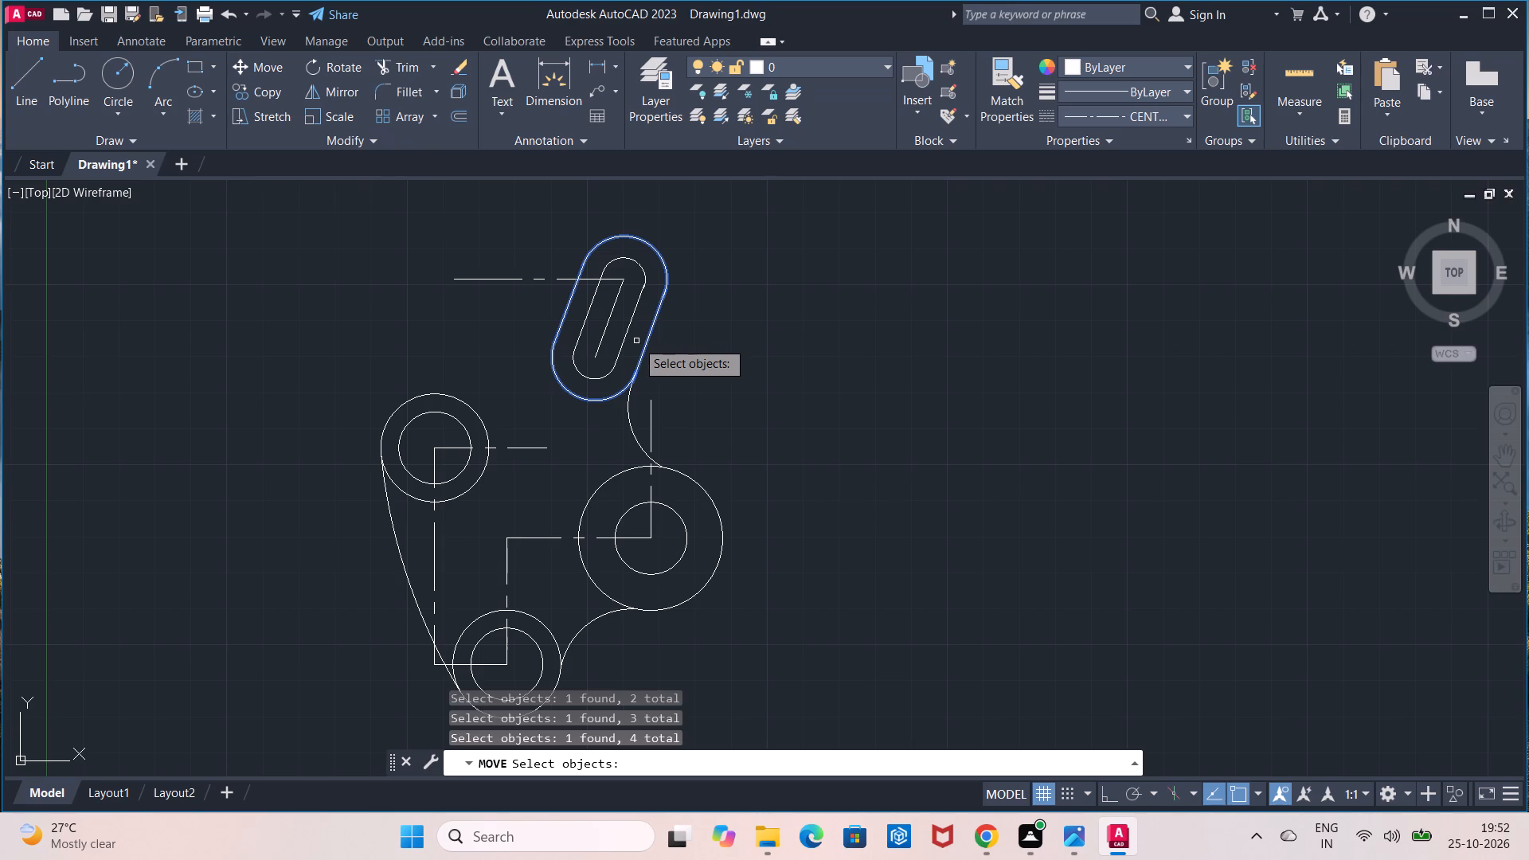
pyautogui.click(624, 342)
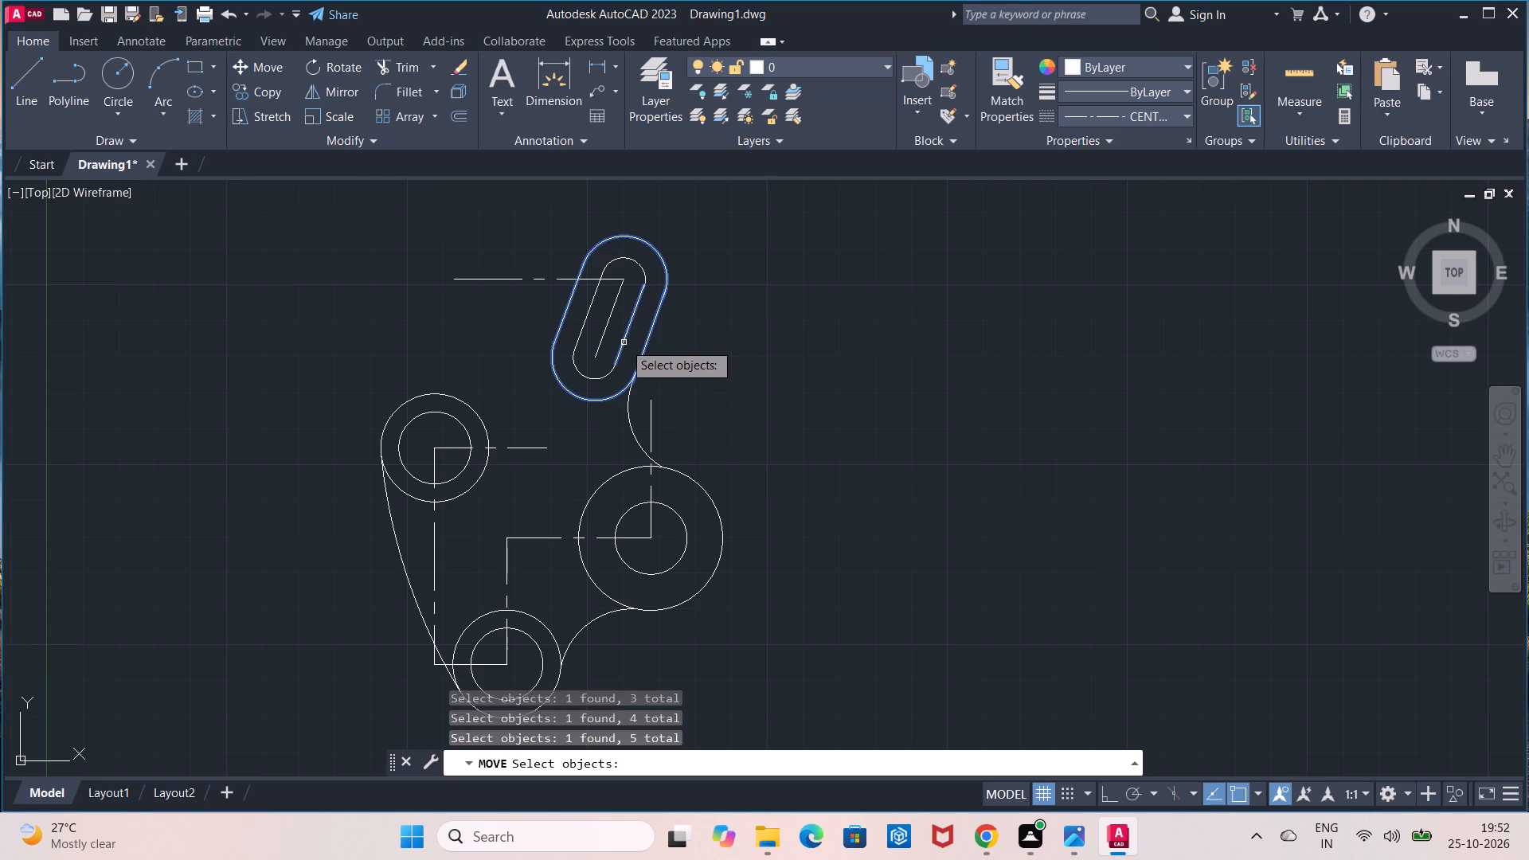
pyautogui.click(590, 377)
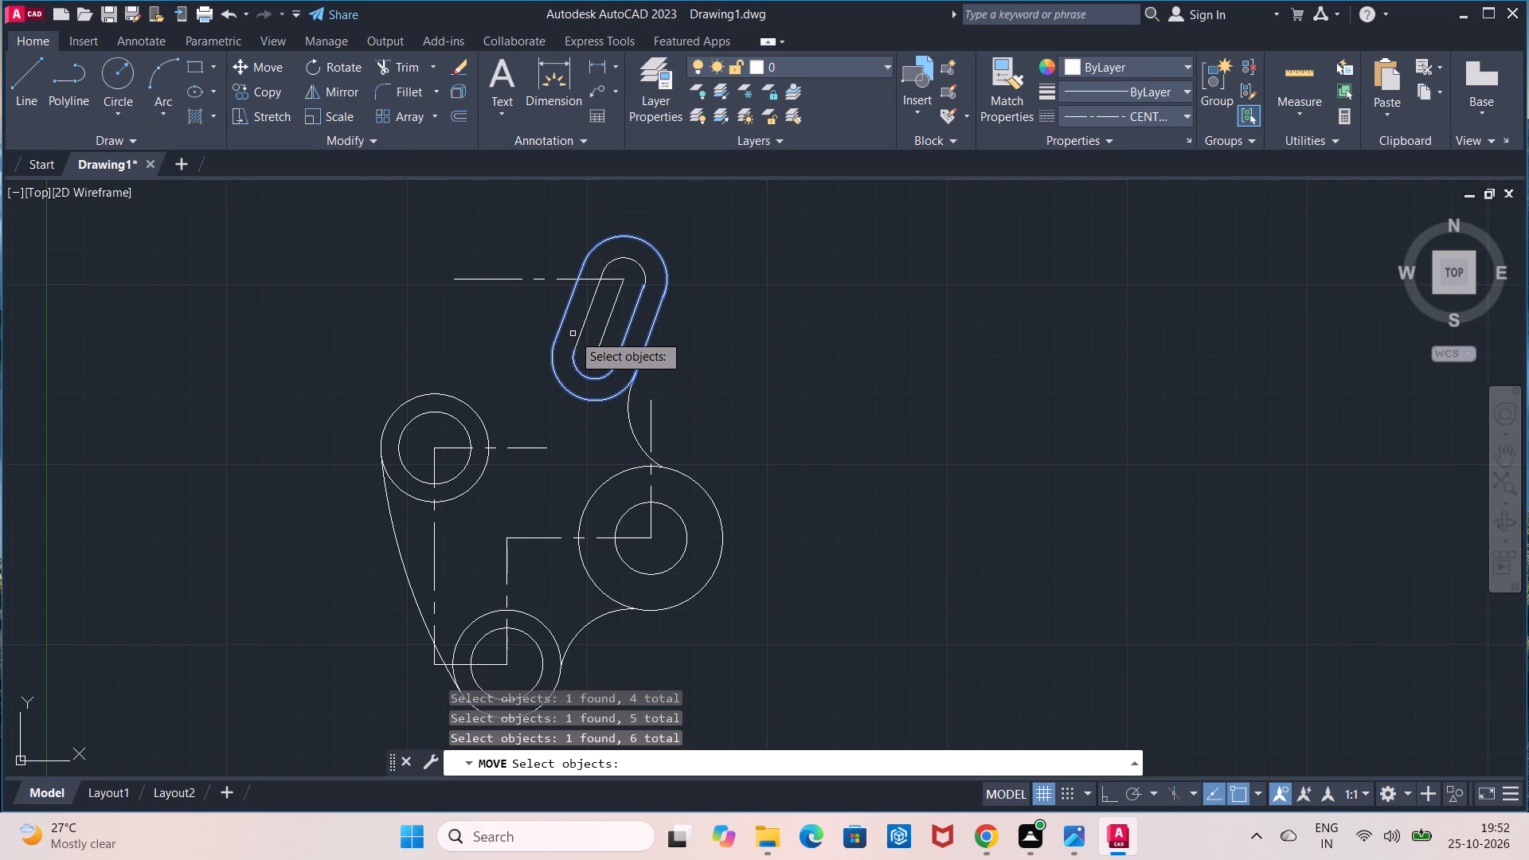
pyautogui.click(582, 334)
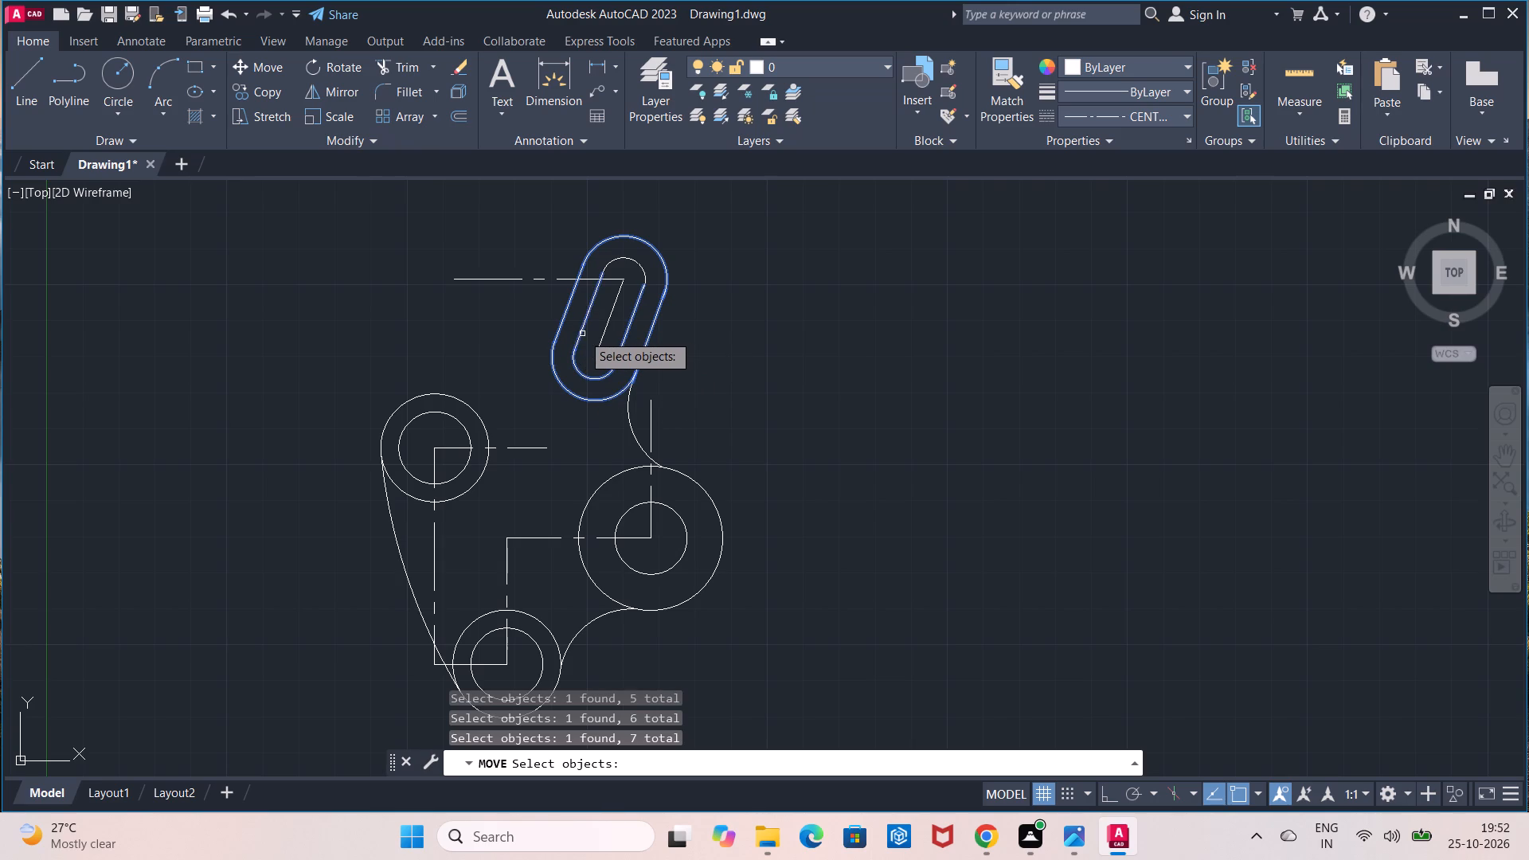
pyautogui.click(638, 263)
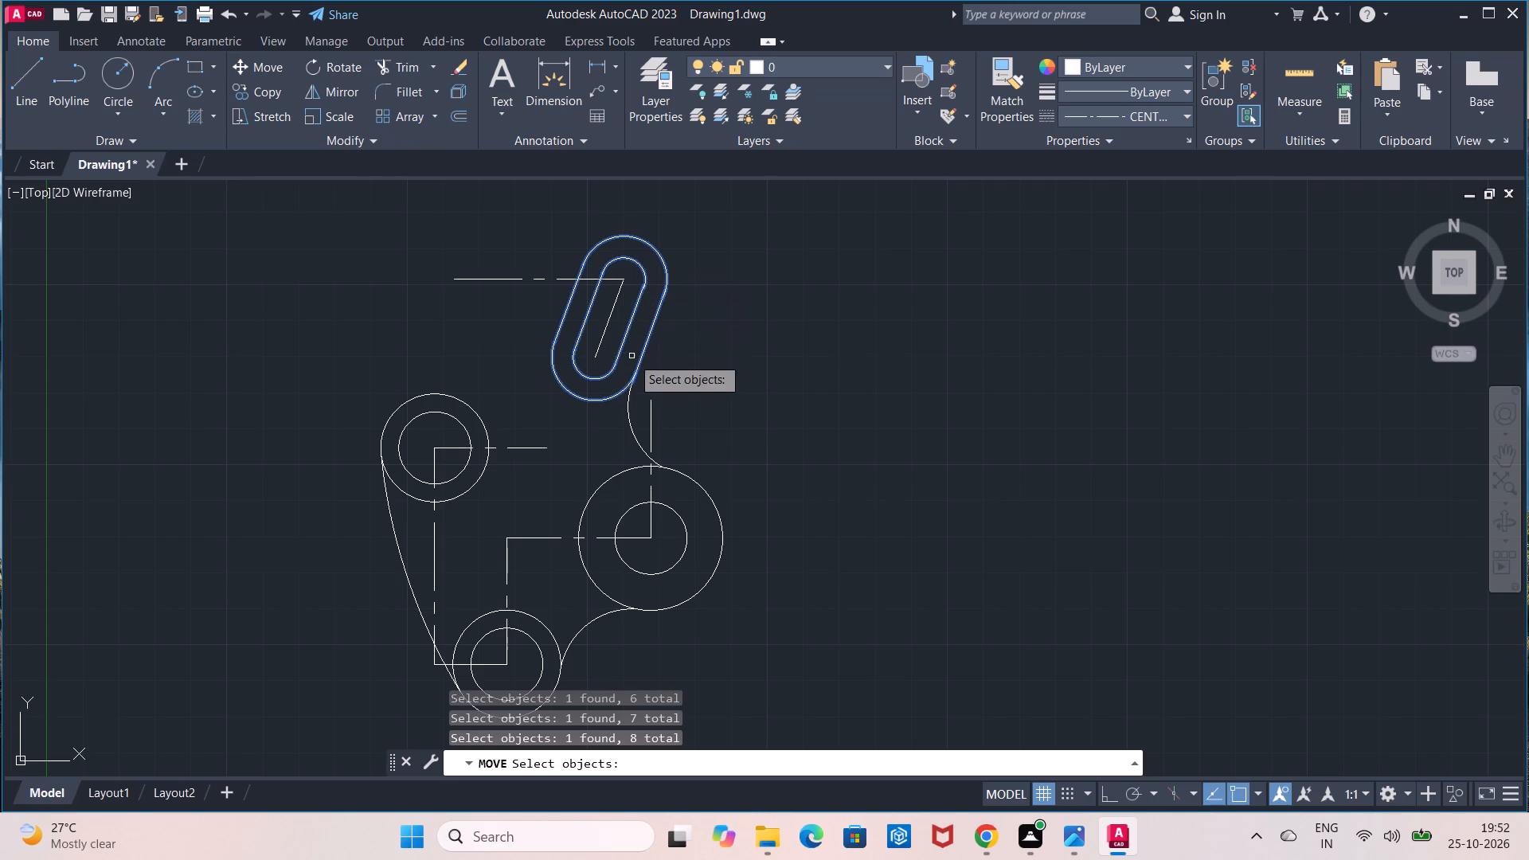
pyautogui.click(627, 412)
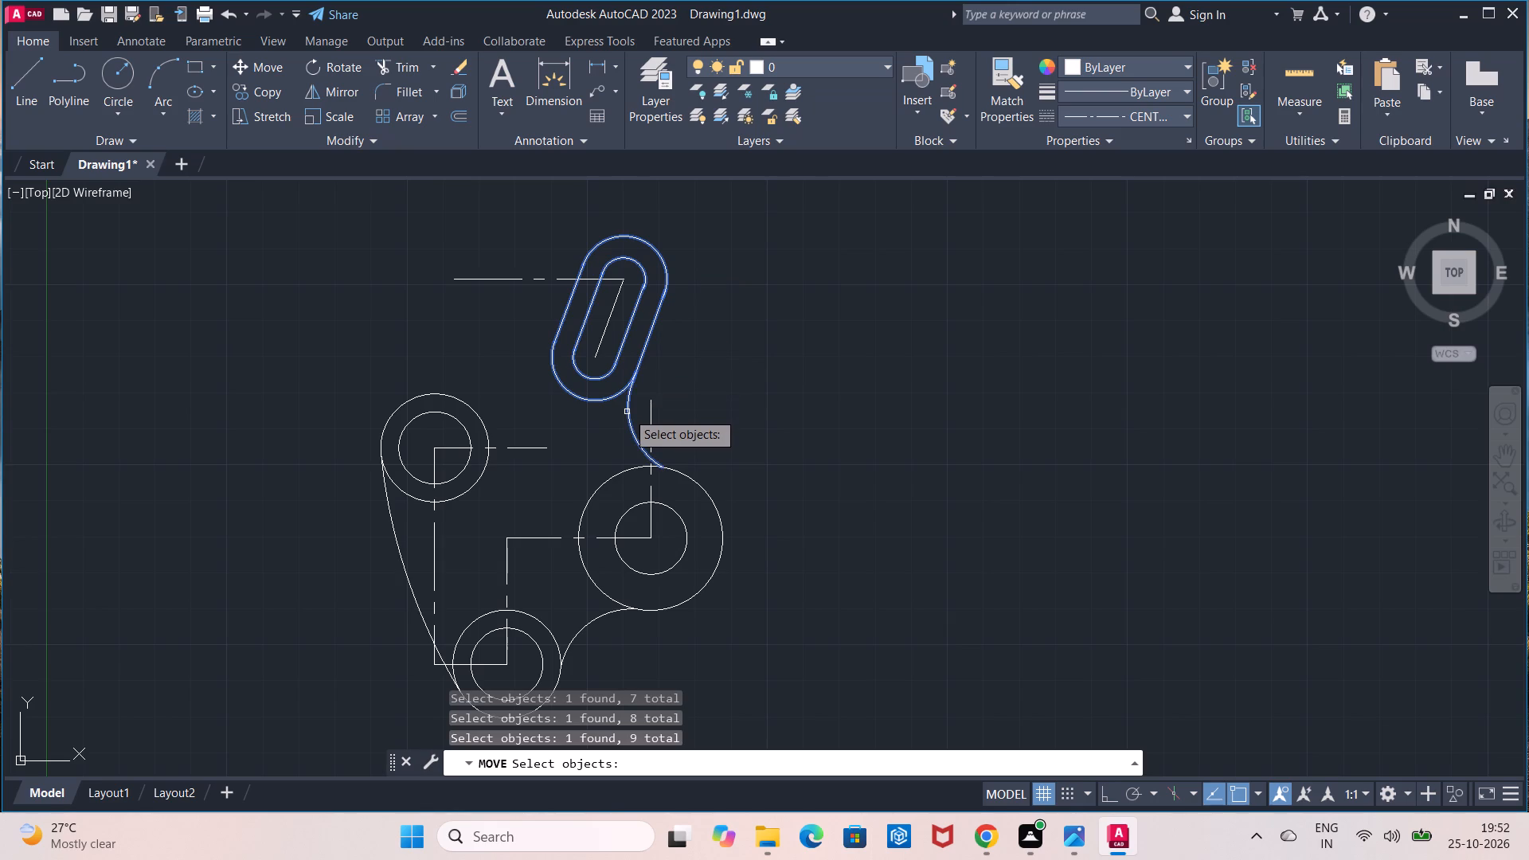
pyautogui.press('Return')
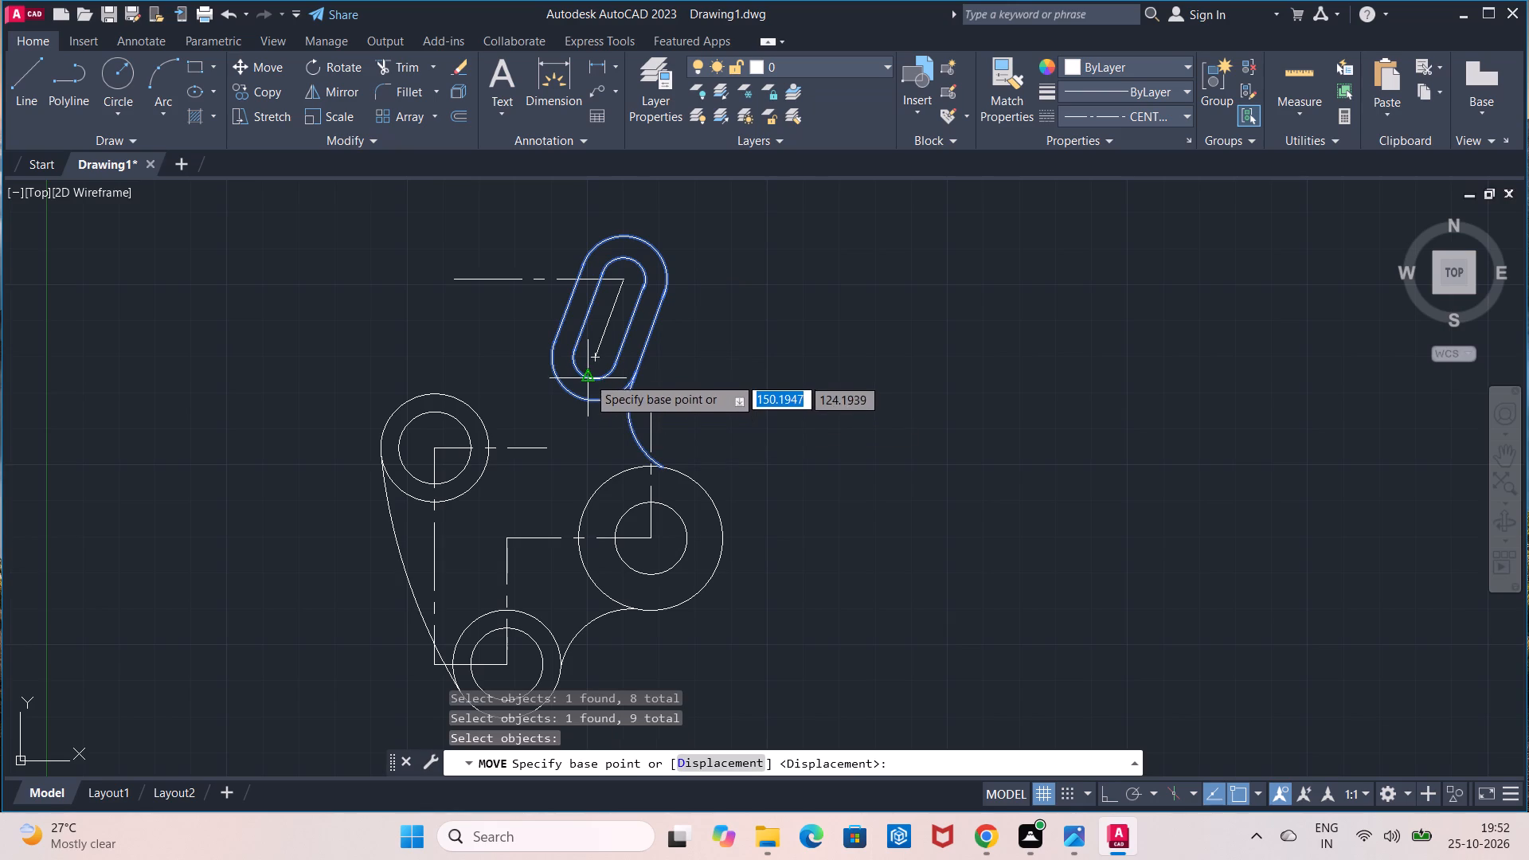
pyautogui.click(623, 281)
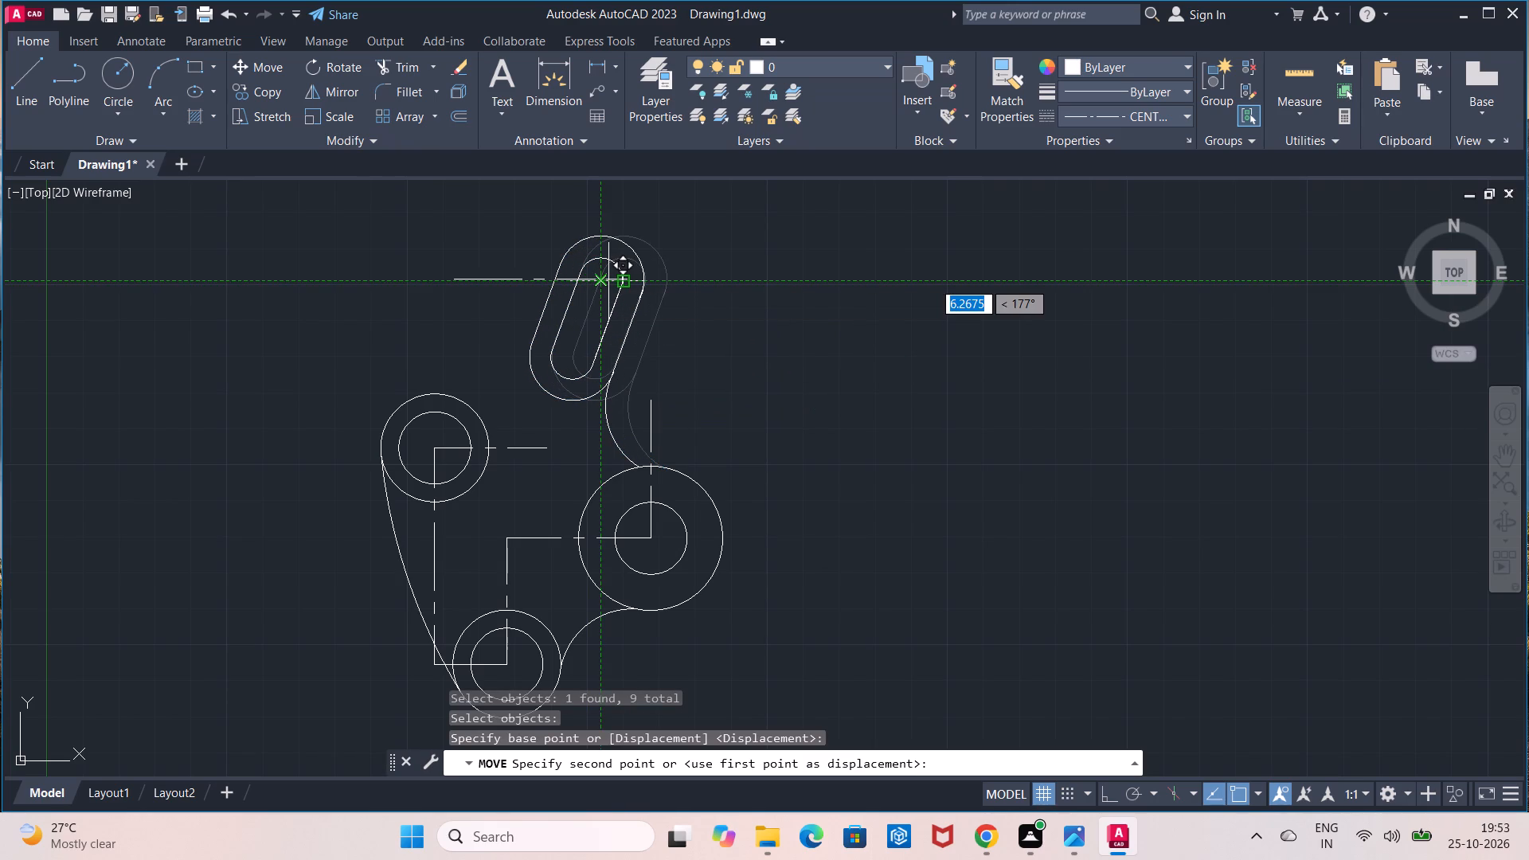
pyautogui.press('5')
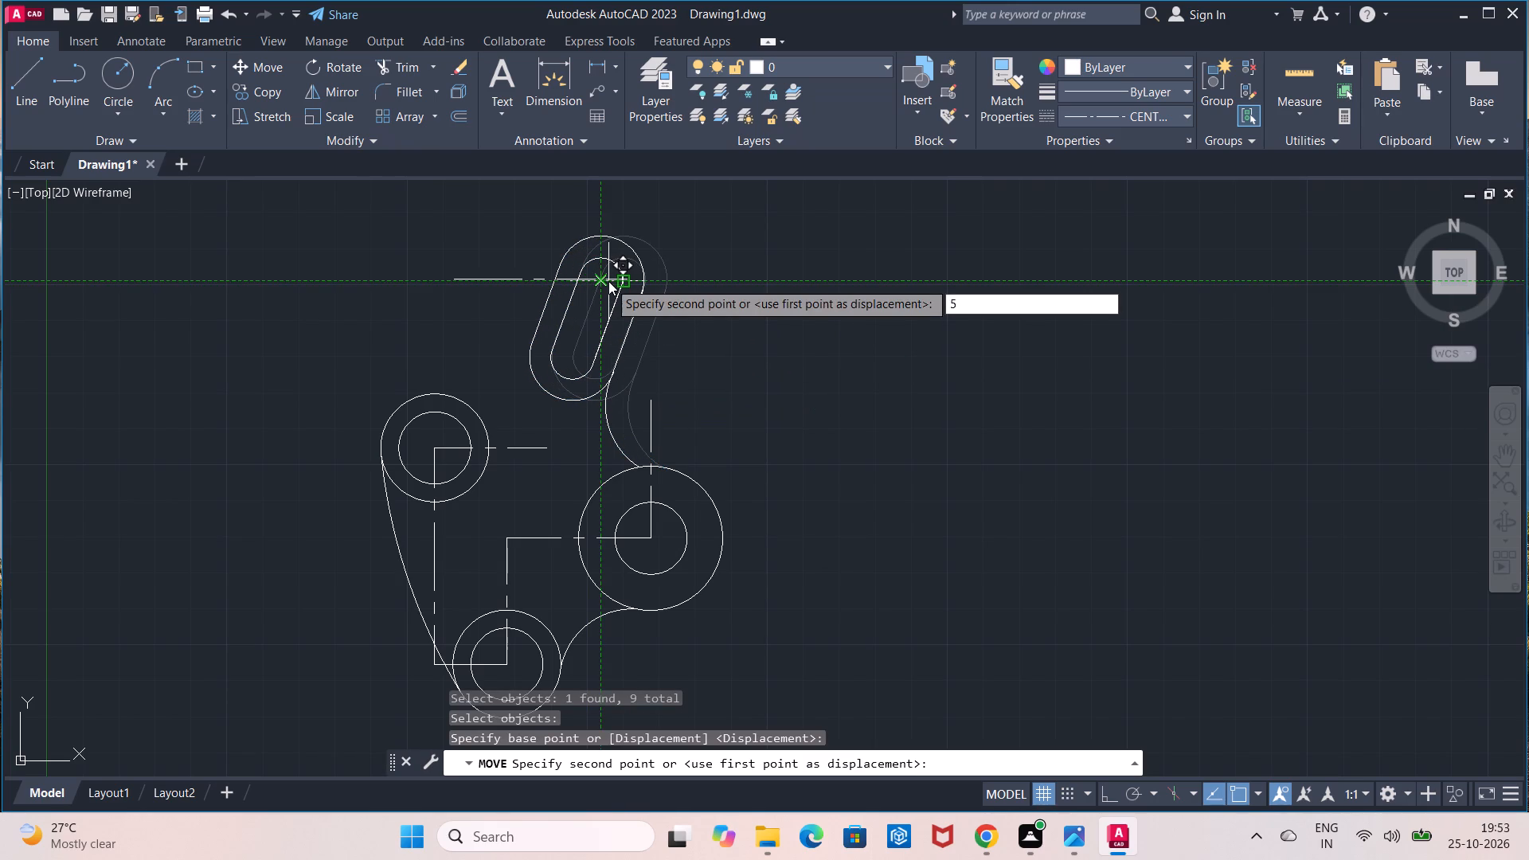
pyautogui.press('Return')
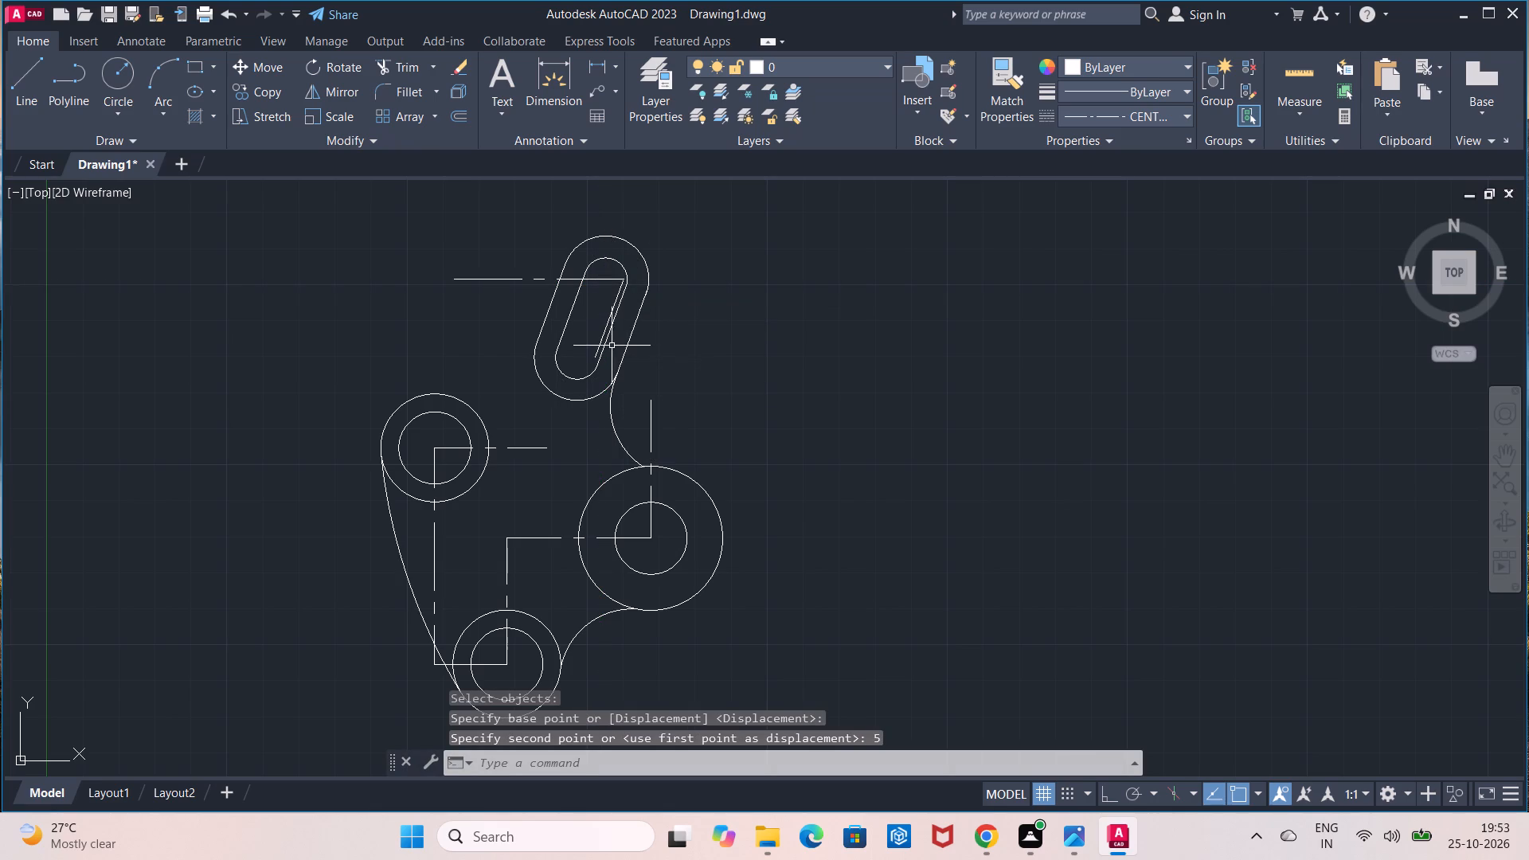
# Delete the inclined centre line left behind inside the slot.
pyautogui.click(607, 323)
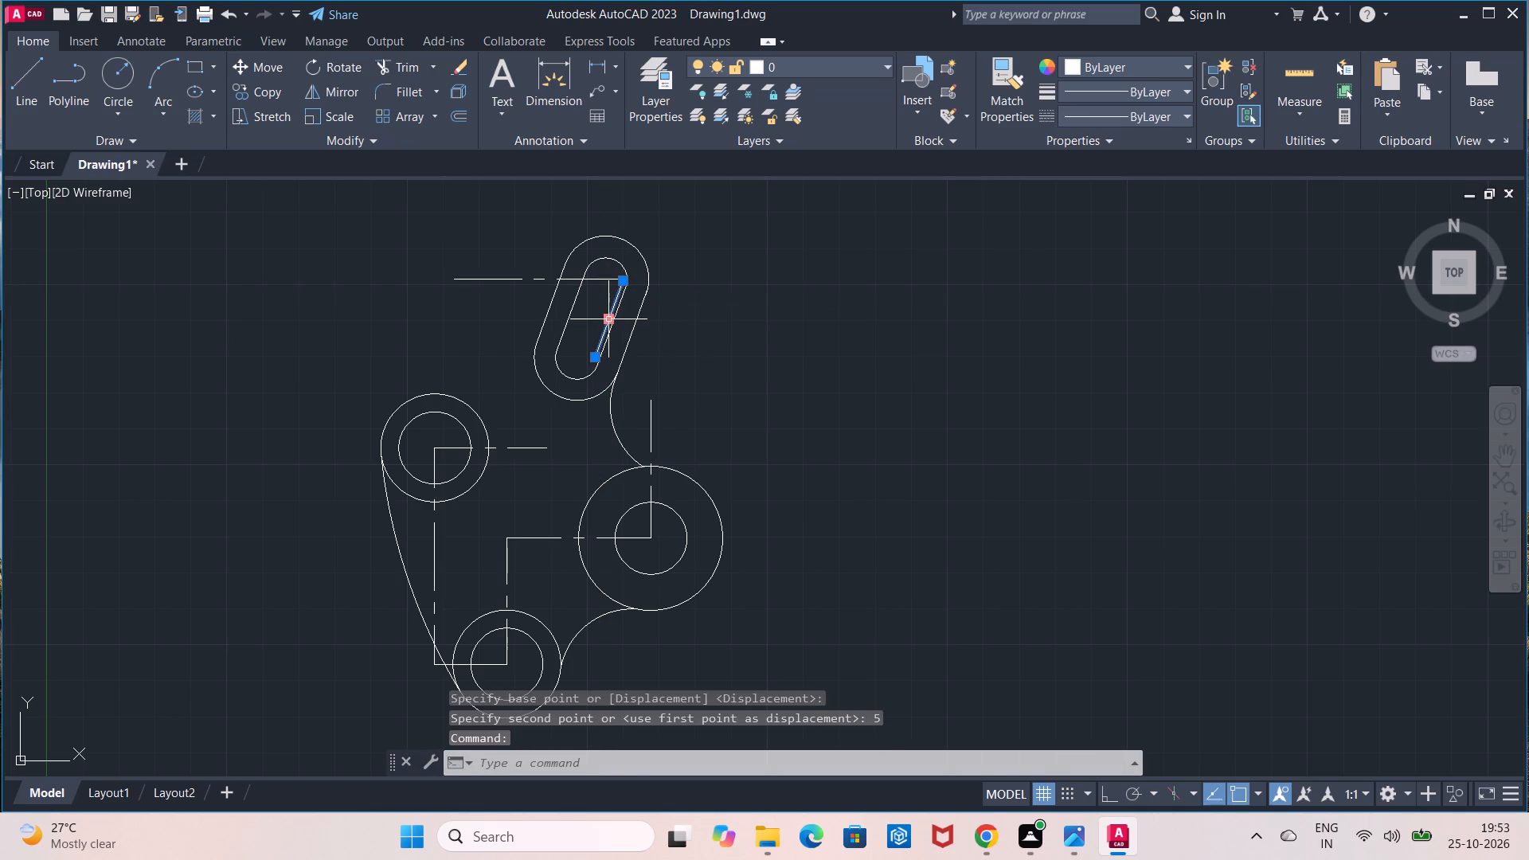
pyautogui.press('Delete')
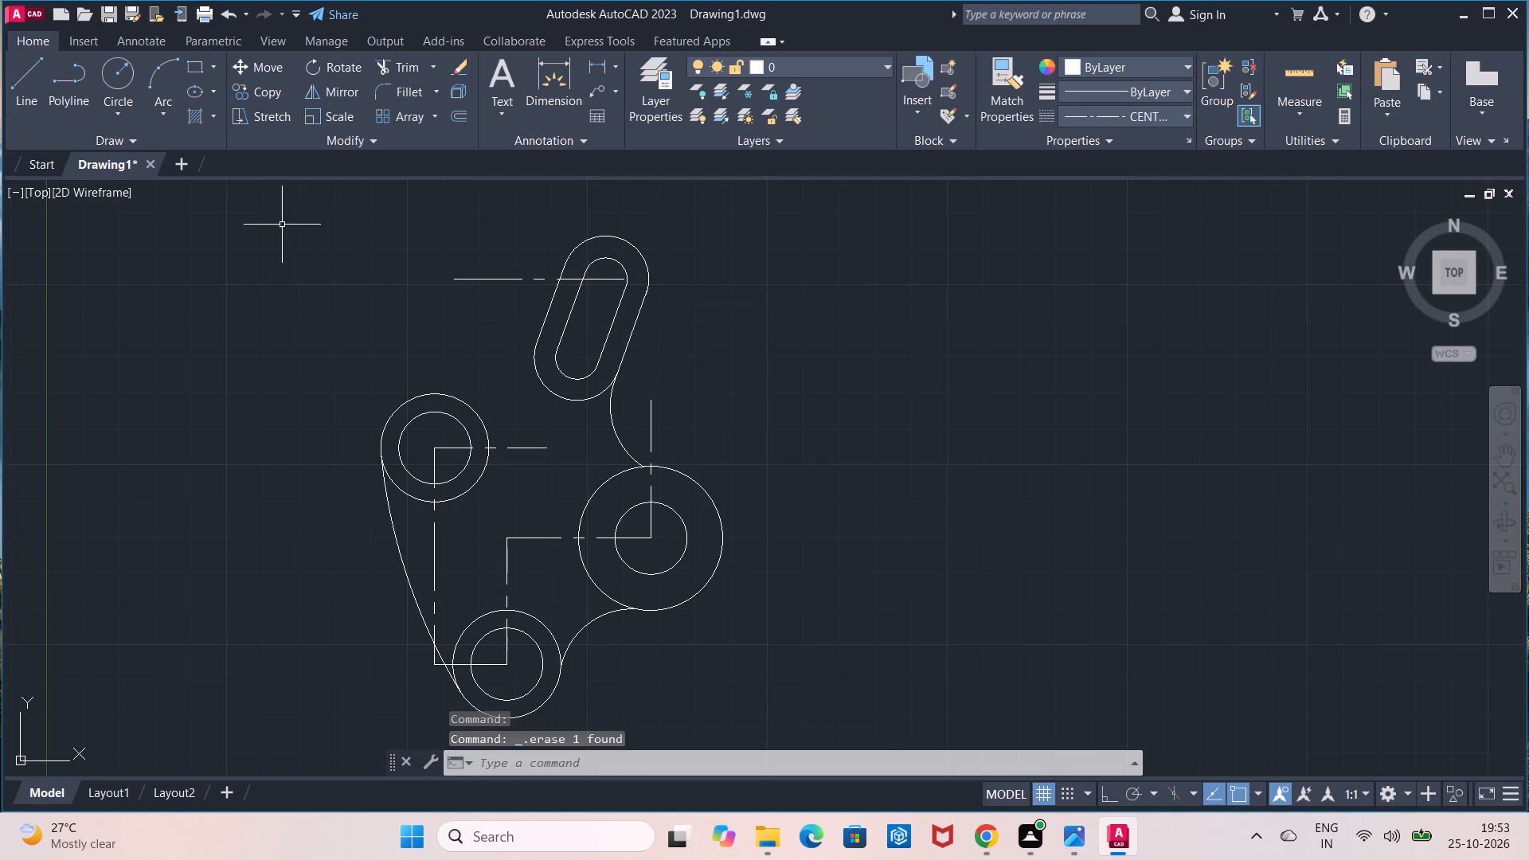
# Check the horizontal distance from the left circles' centre to the slot's upper arc centre with a linear dimension, without placing it.
pyautogui.click(602, 70)
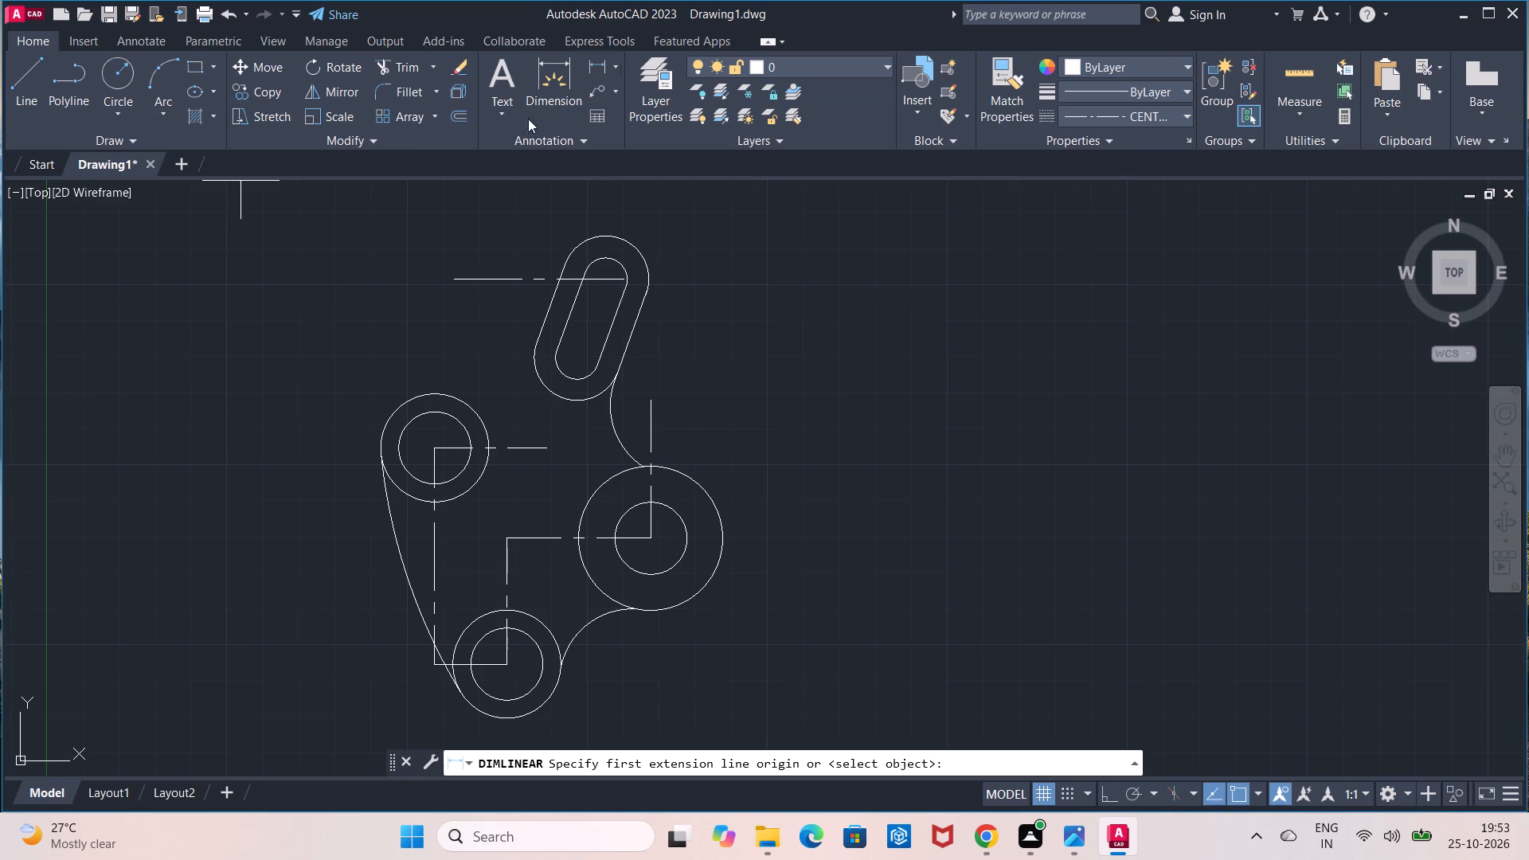
pyautogui.click(436, 444)
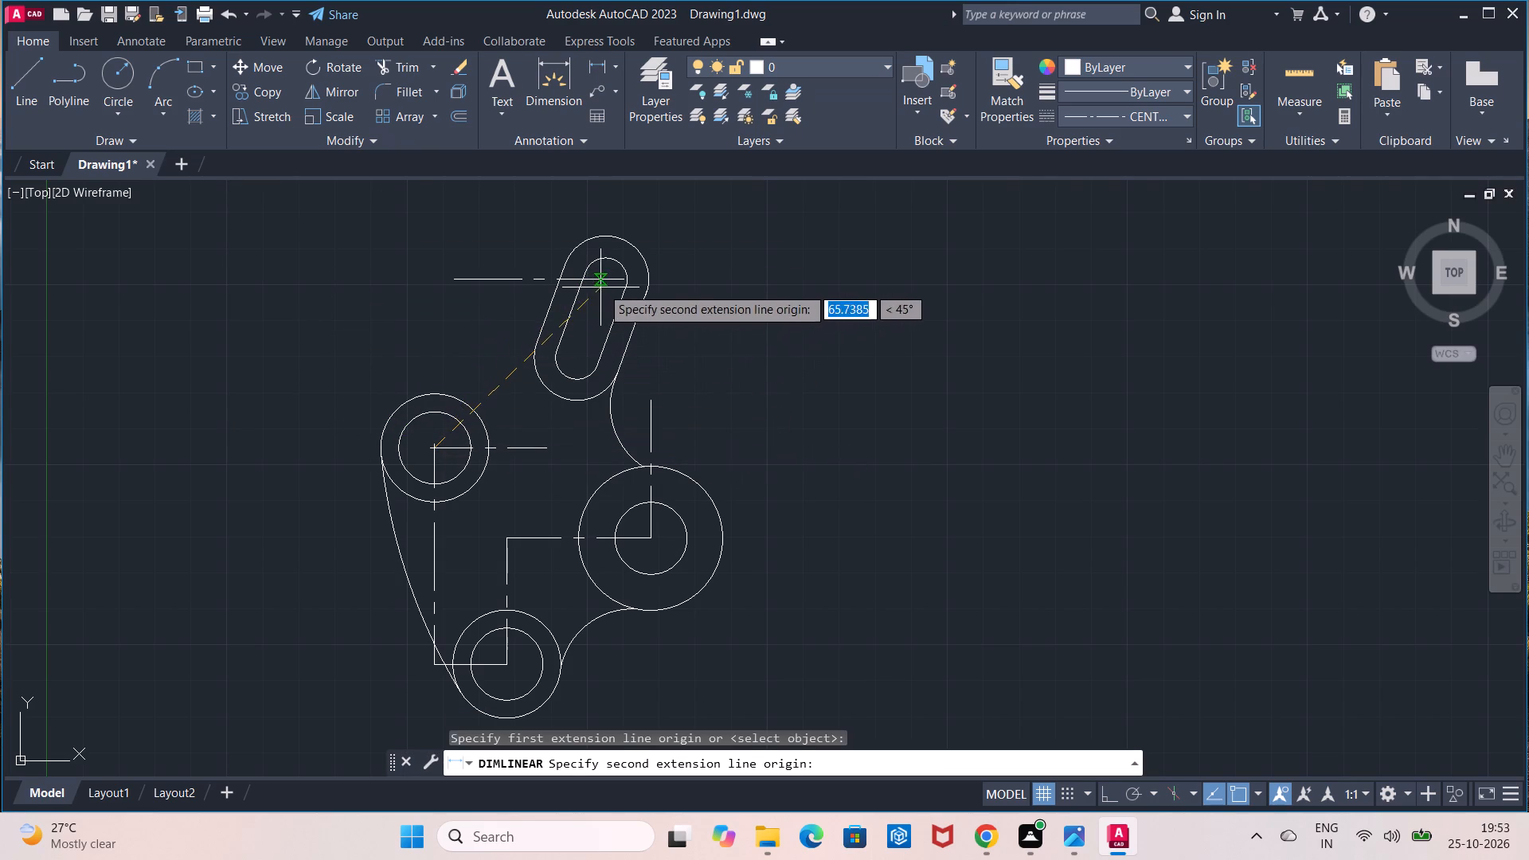
pyautogui.click(608, 280)
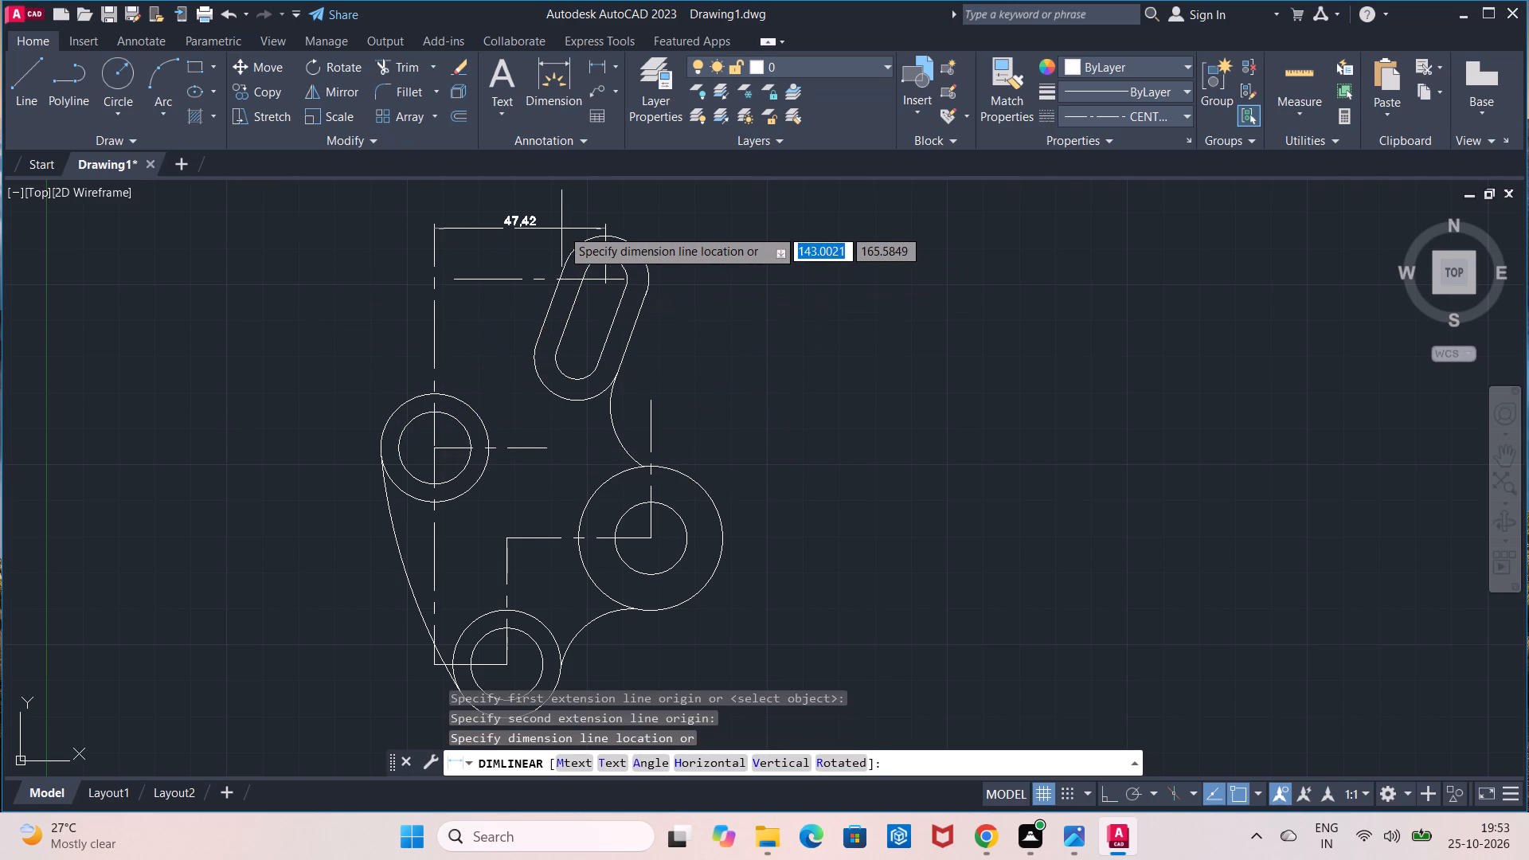
pyautogui.press('Escape')
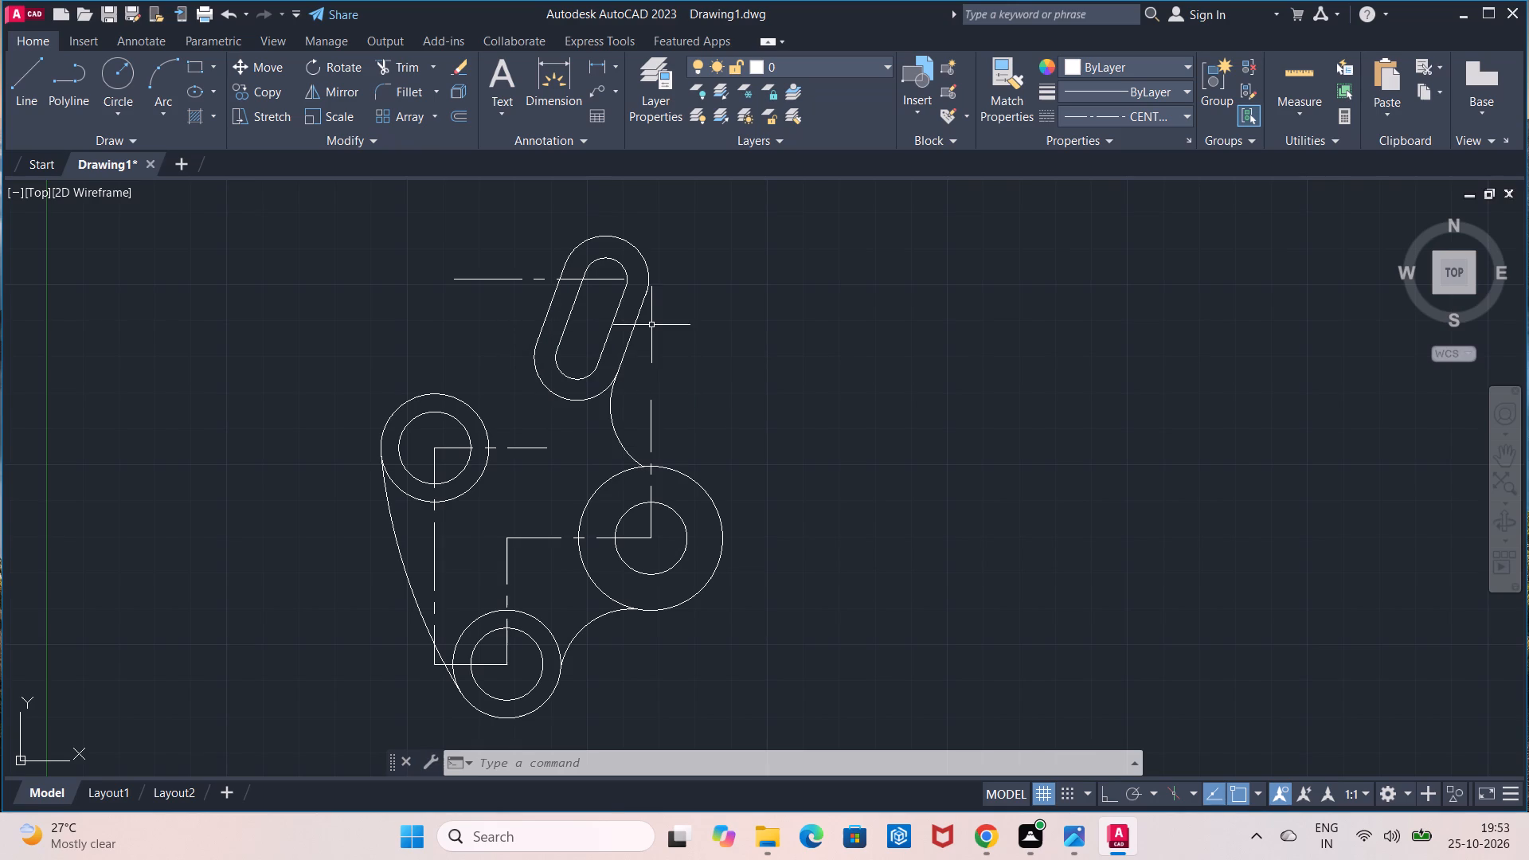
# Delete the whole angled double slot together with the arc connecting it to the right outer circle.
pyautogui.click(456, 205)
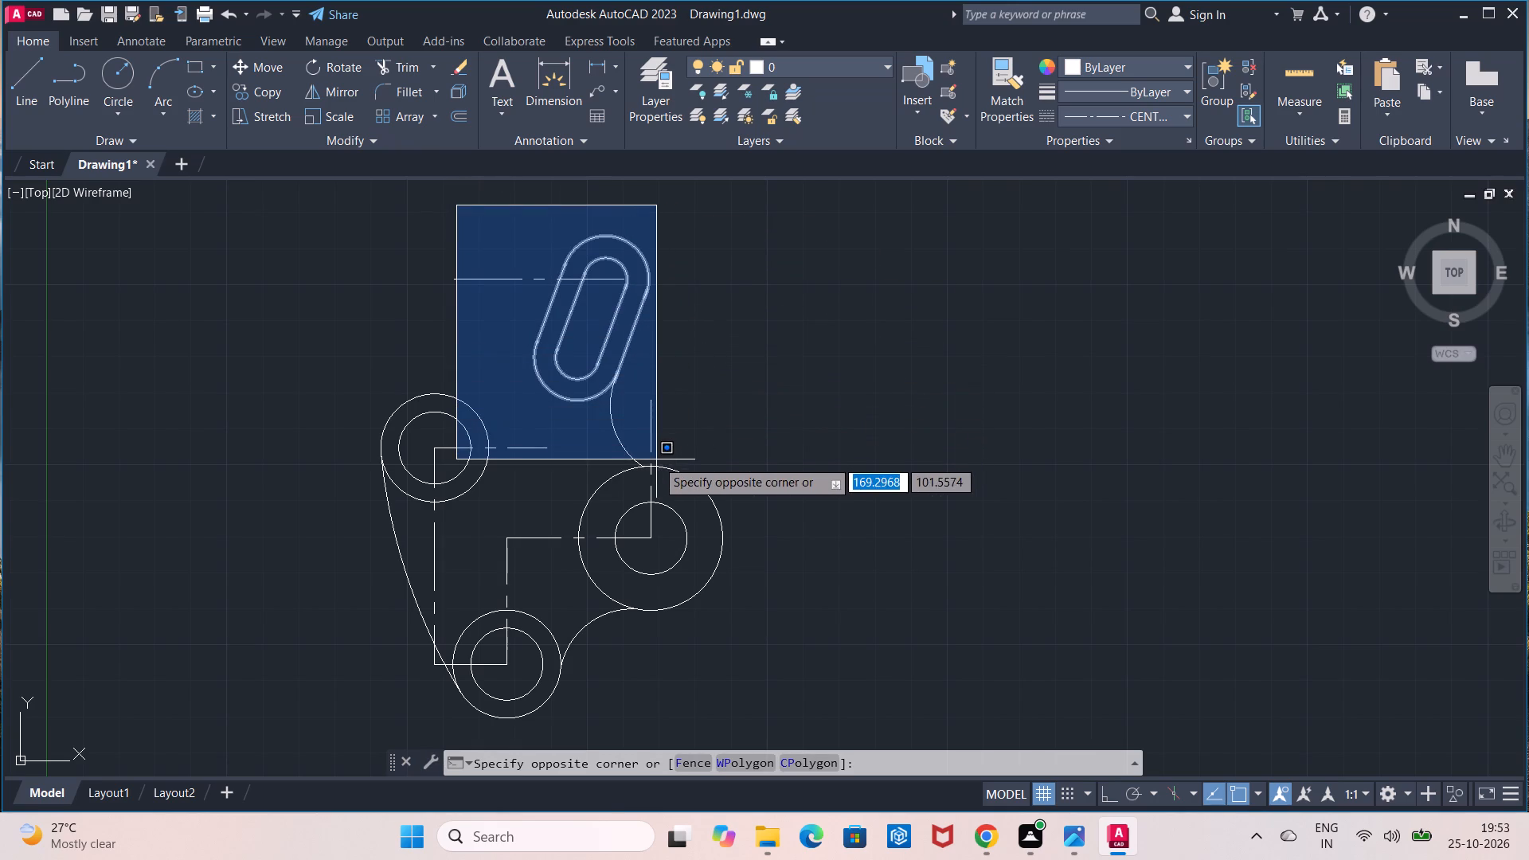
pyautogui.click(652, 470)
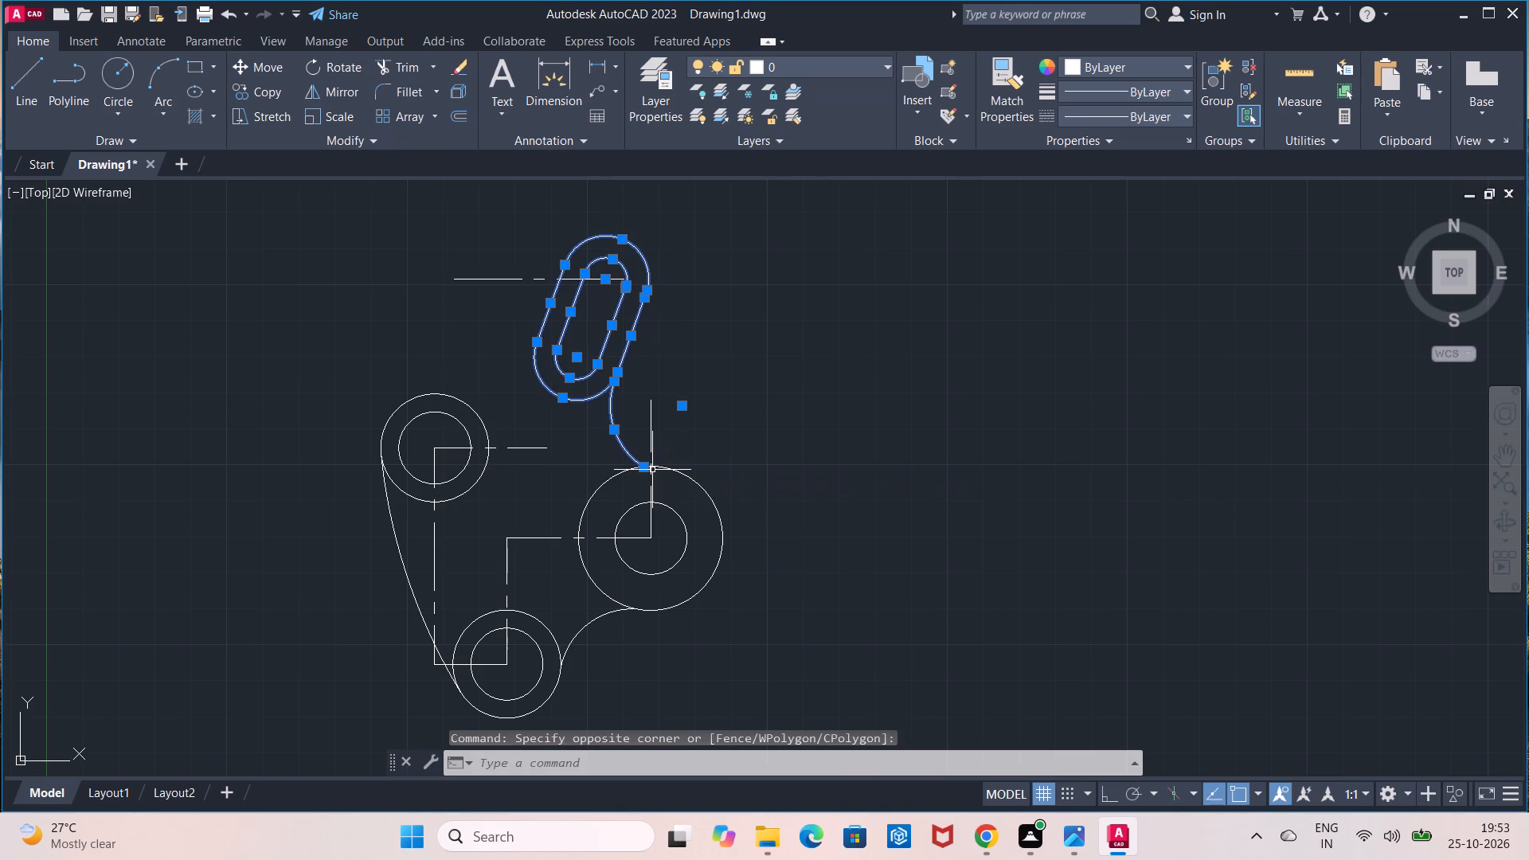
pyautogui.press('Delete')
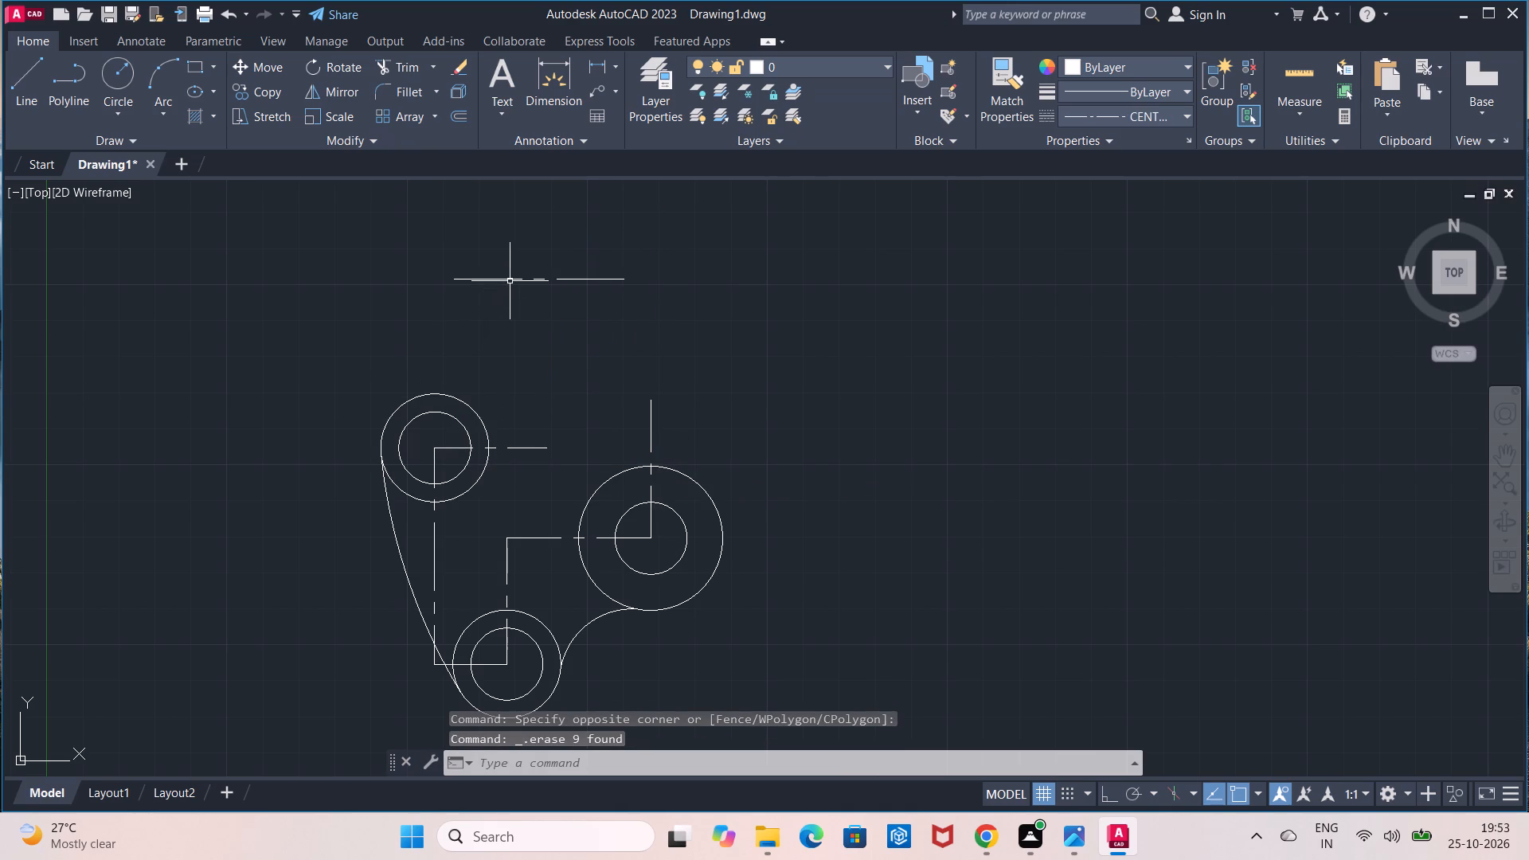
# Delete the horizontal centre line at the removed slot's upper end and the vertical centre line rising from the right circles' centre.
pyautogui.click(510, 279)
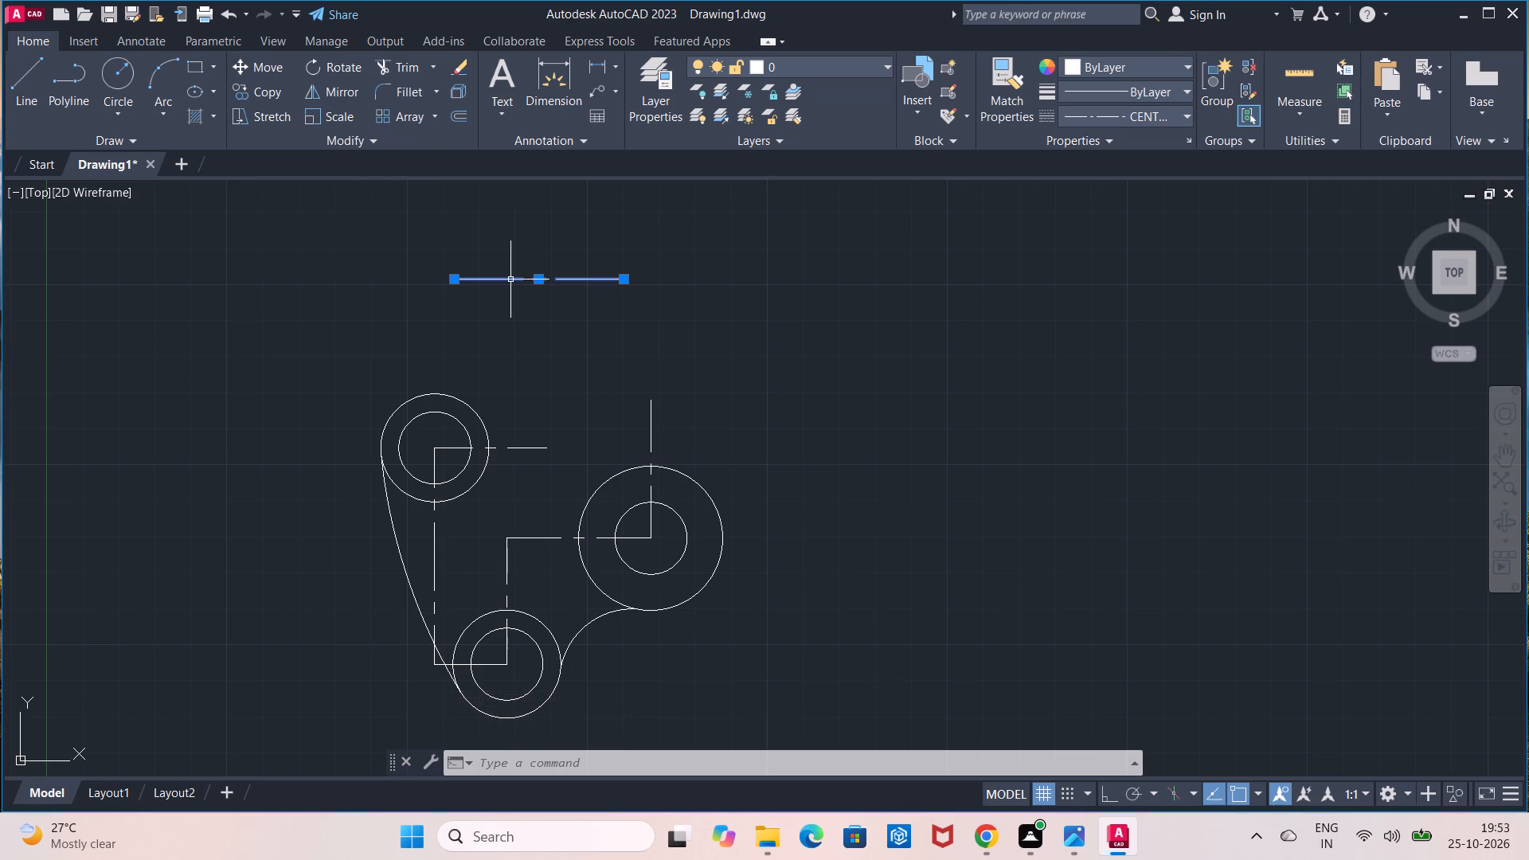
pyautogui.press('Escape')
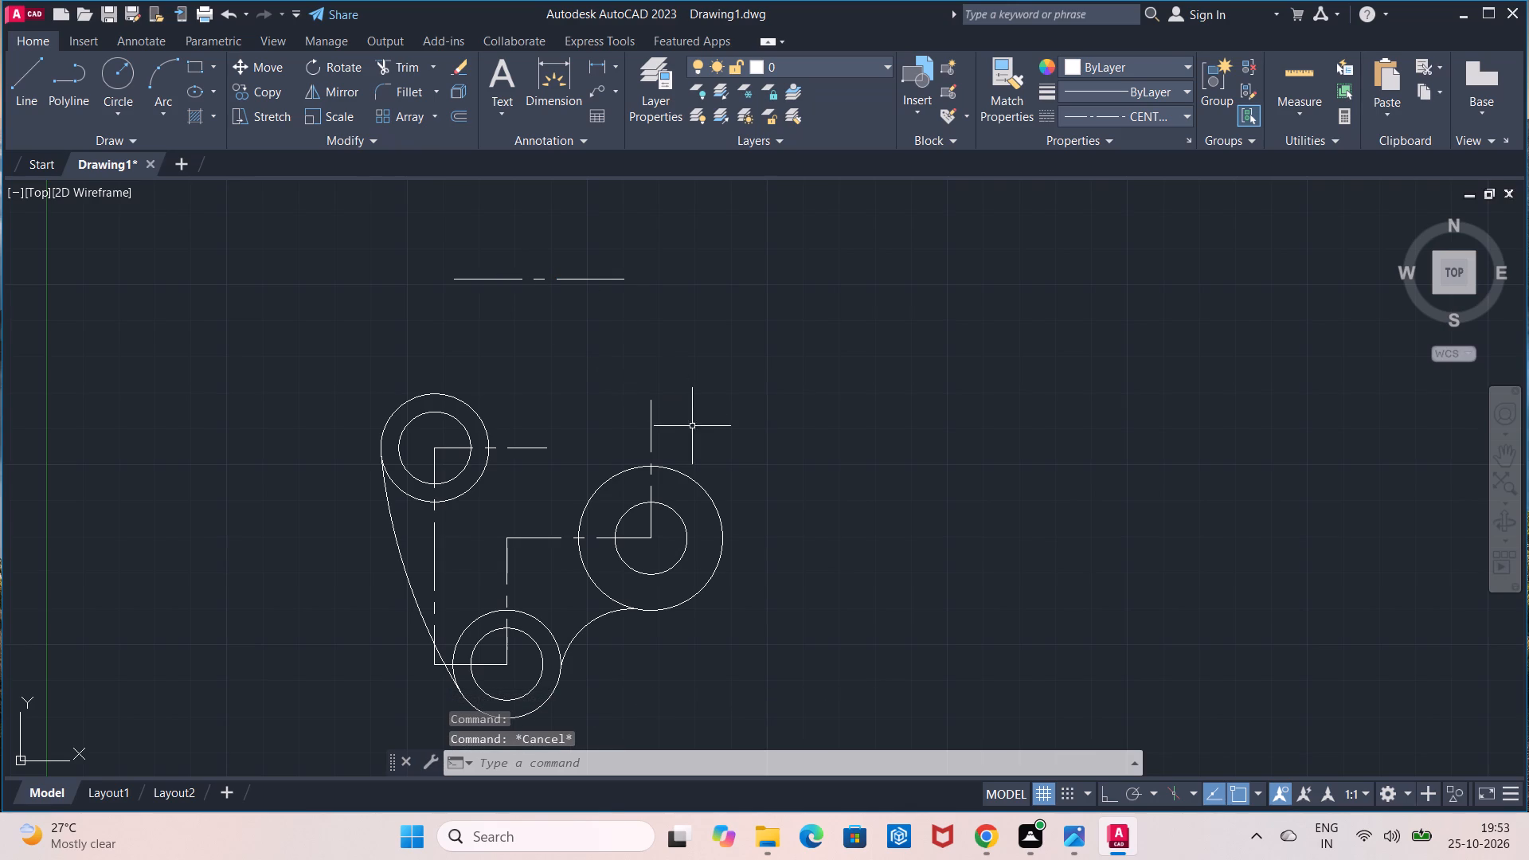
pyautogui.click(576, 278)
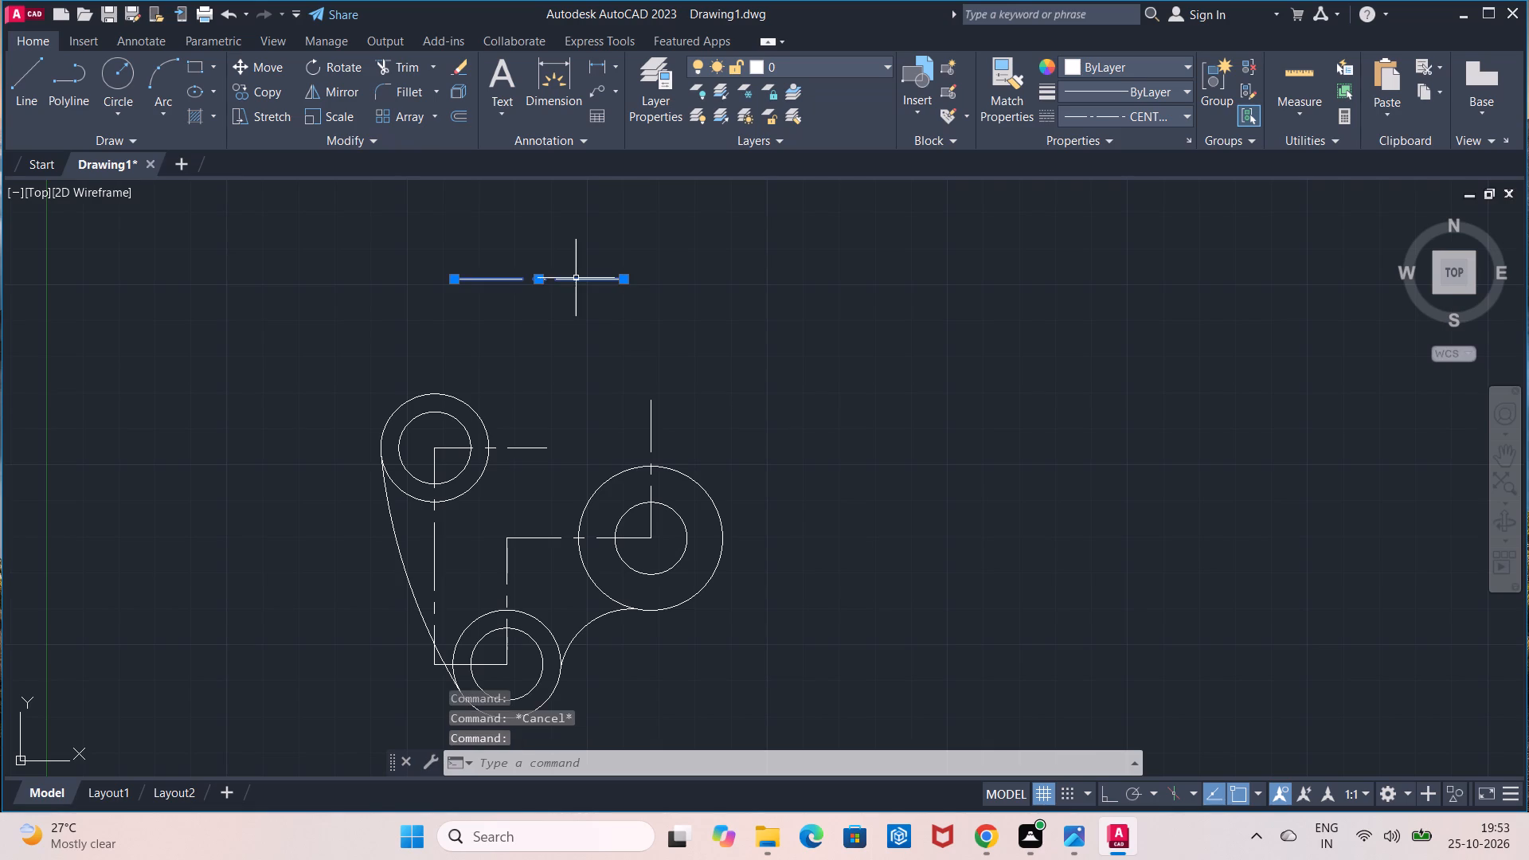
pyautogui.press('Delete')
pyautogui.click(648, 422)
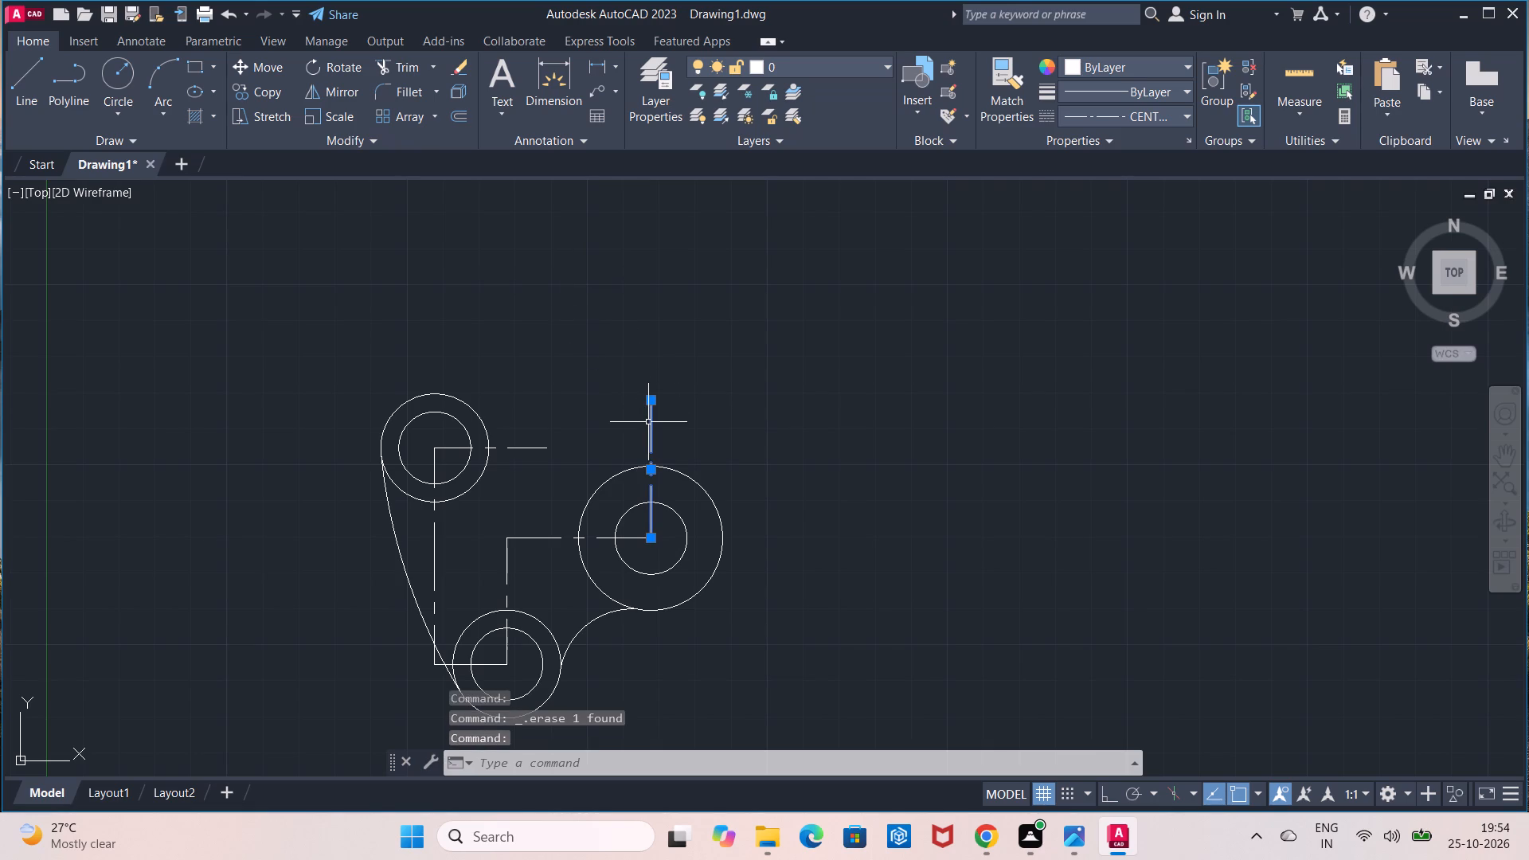
pyautogui.press('Delete')
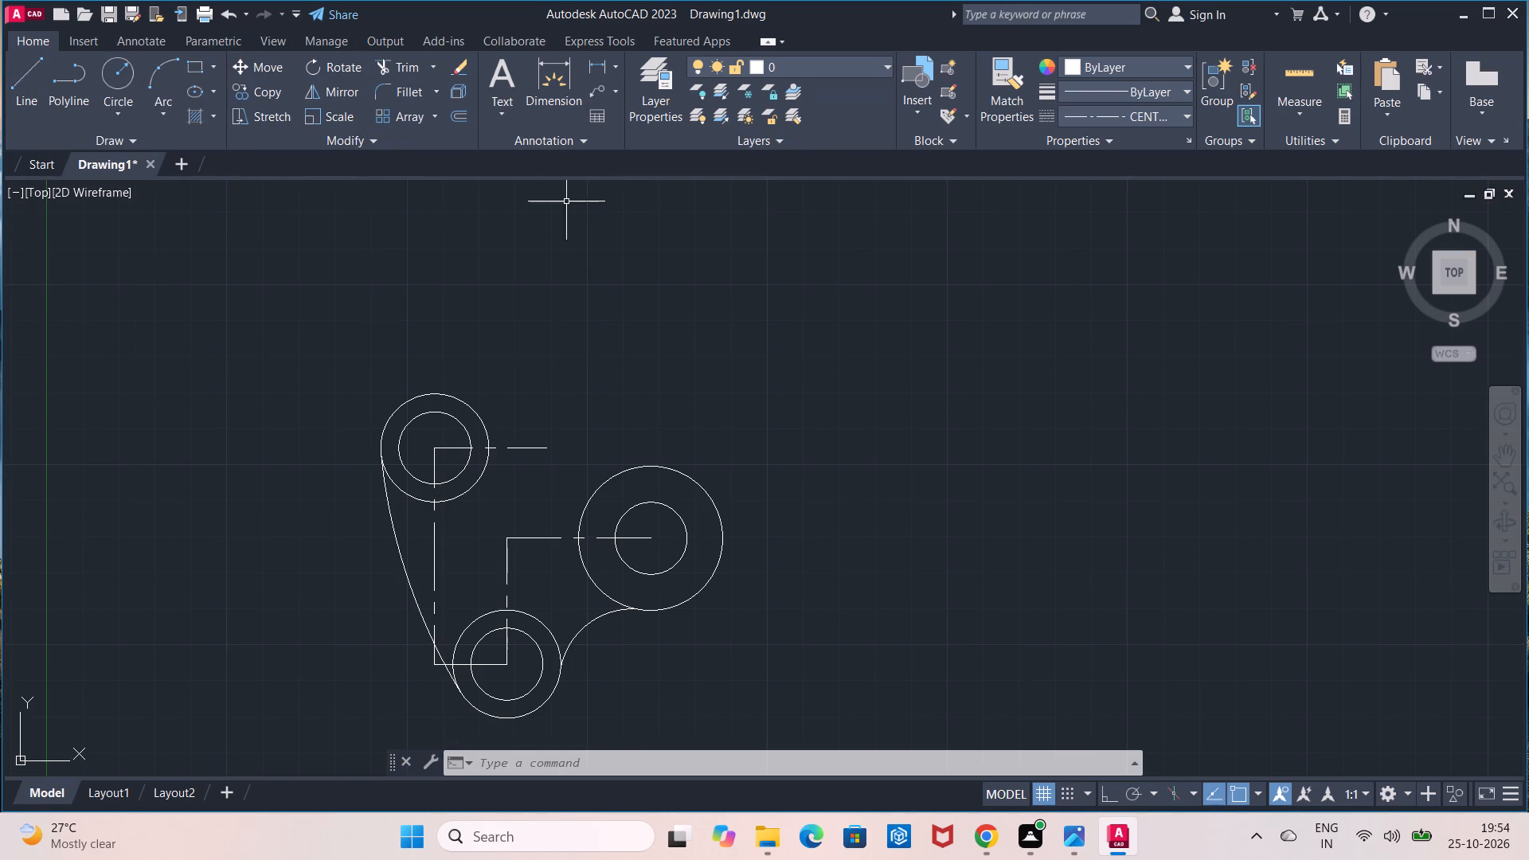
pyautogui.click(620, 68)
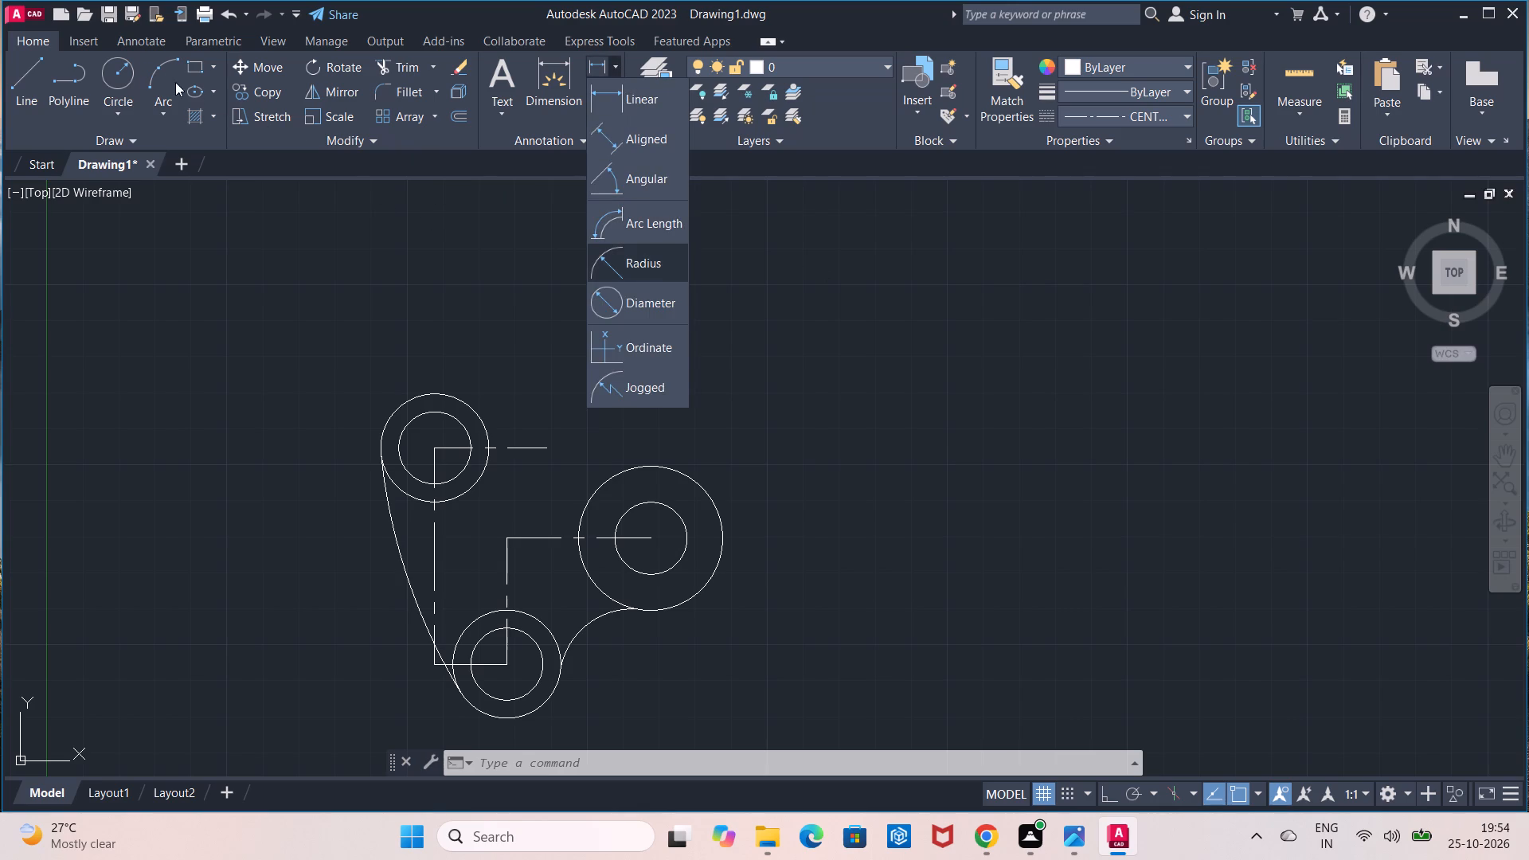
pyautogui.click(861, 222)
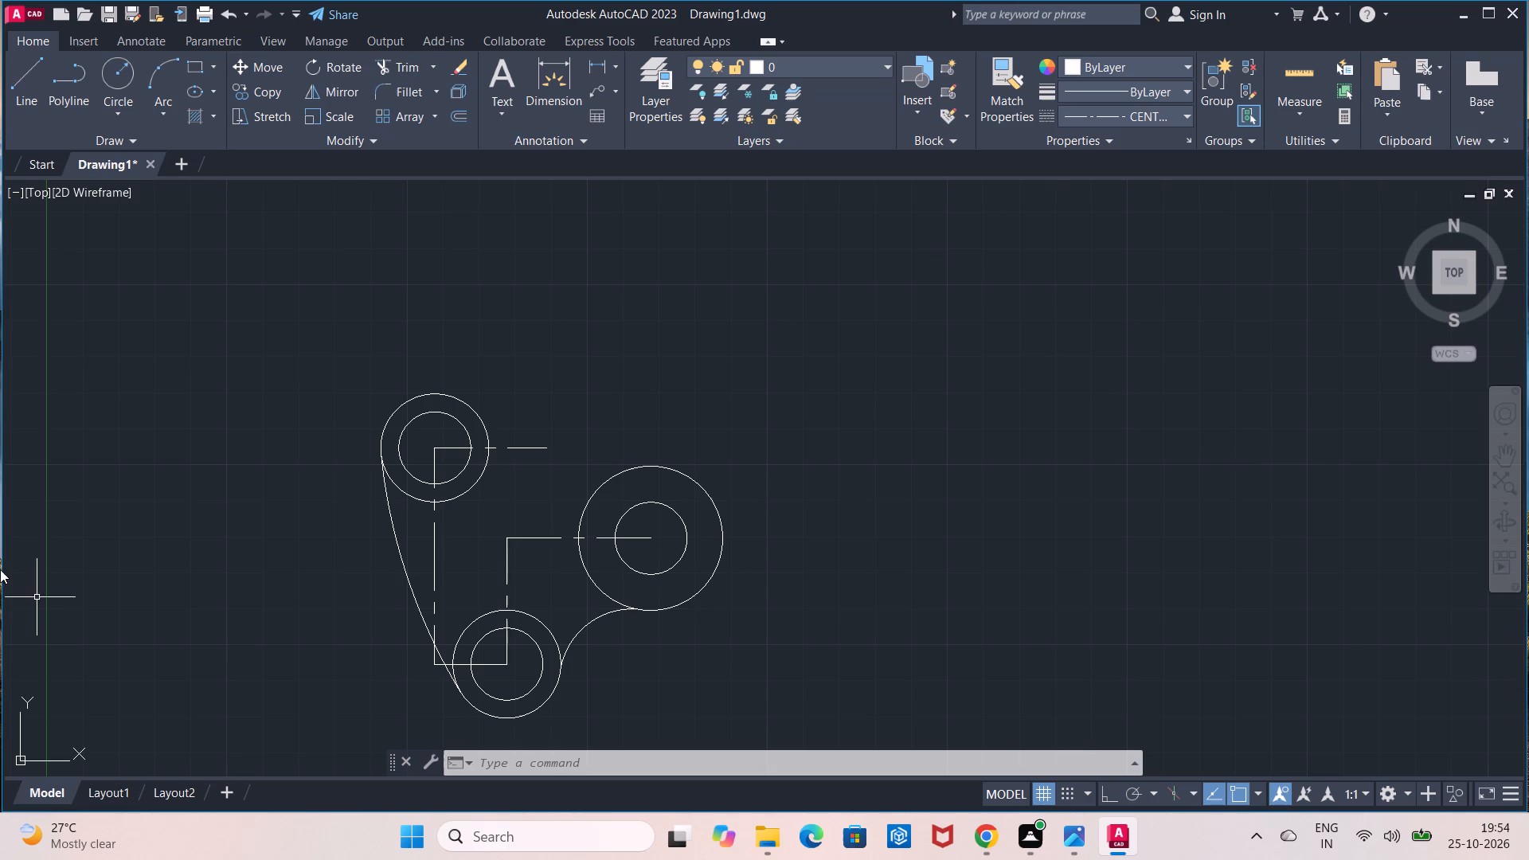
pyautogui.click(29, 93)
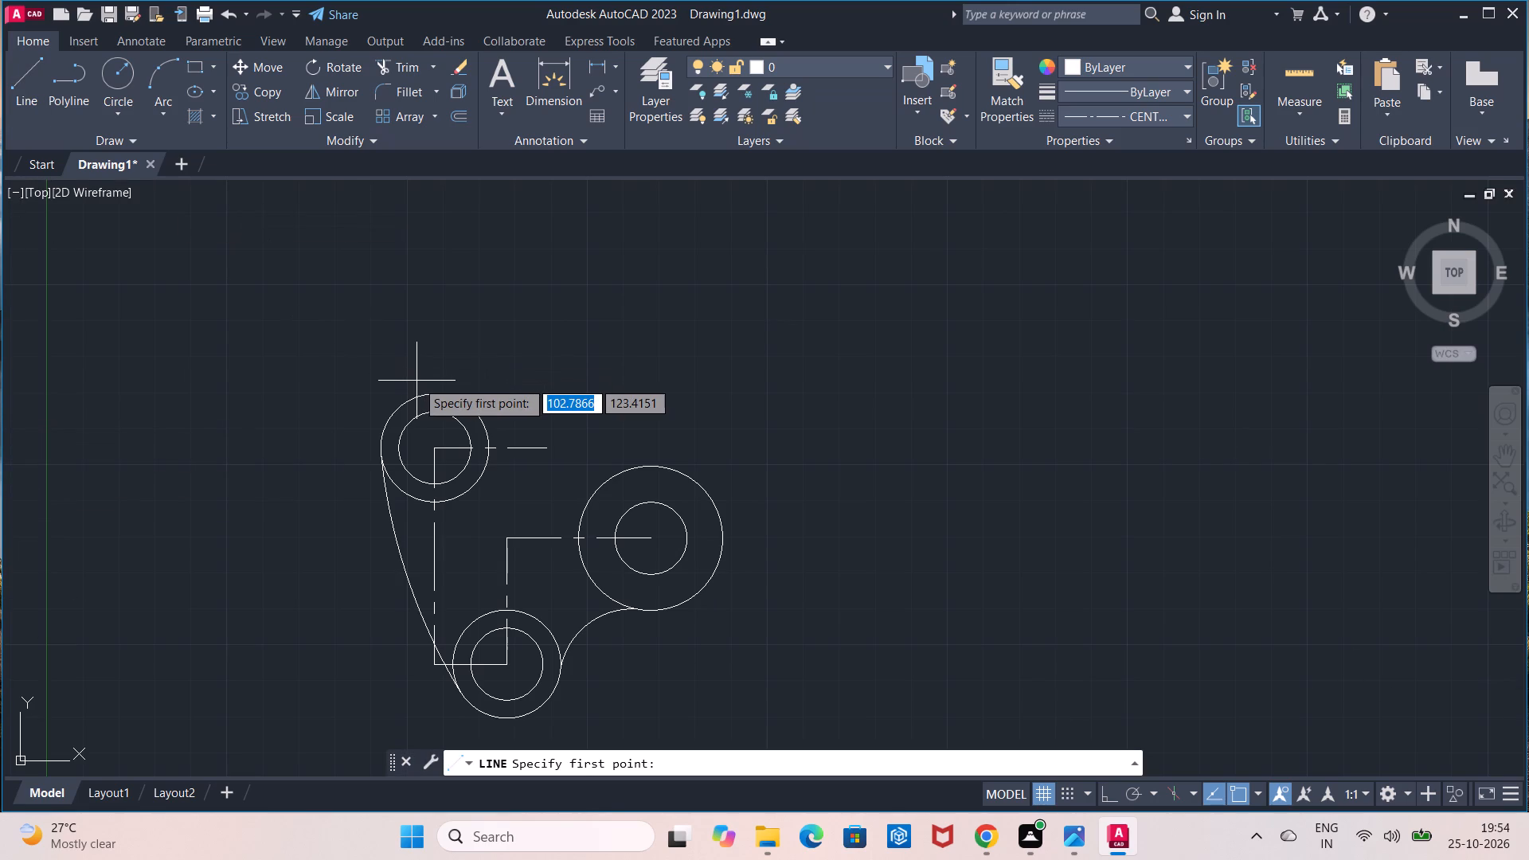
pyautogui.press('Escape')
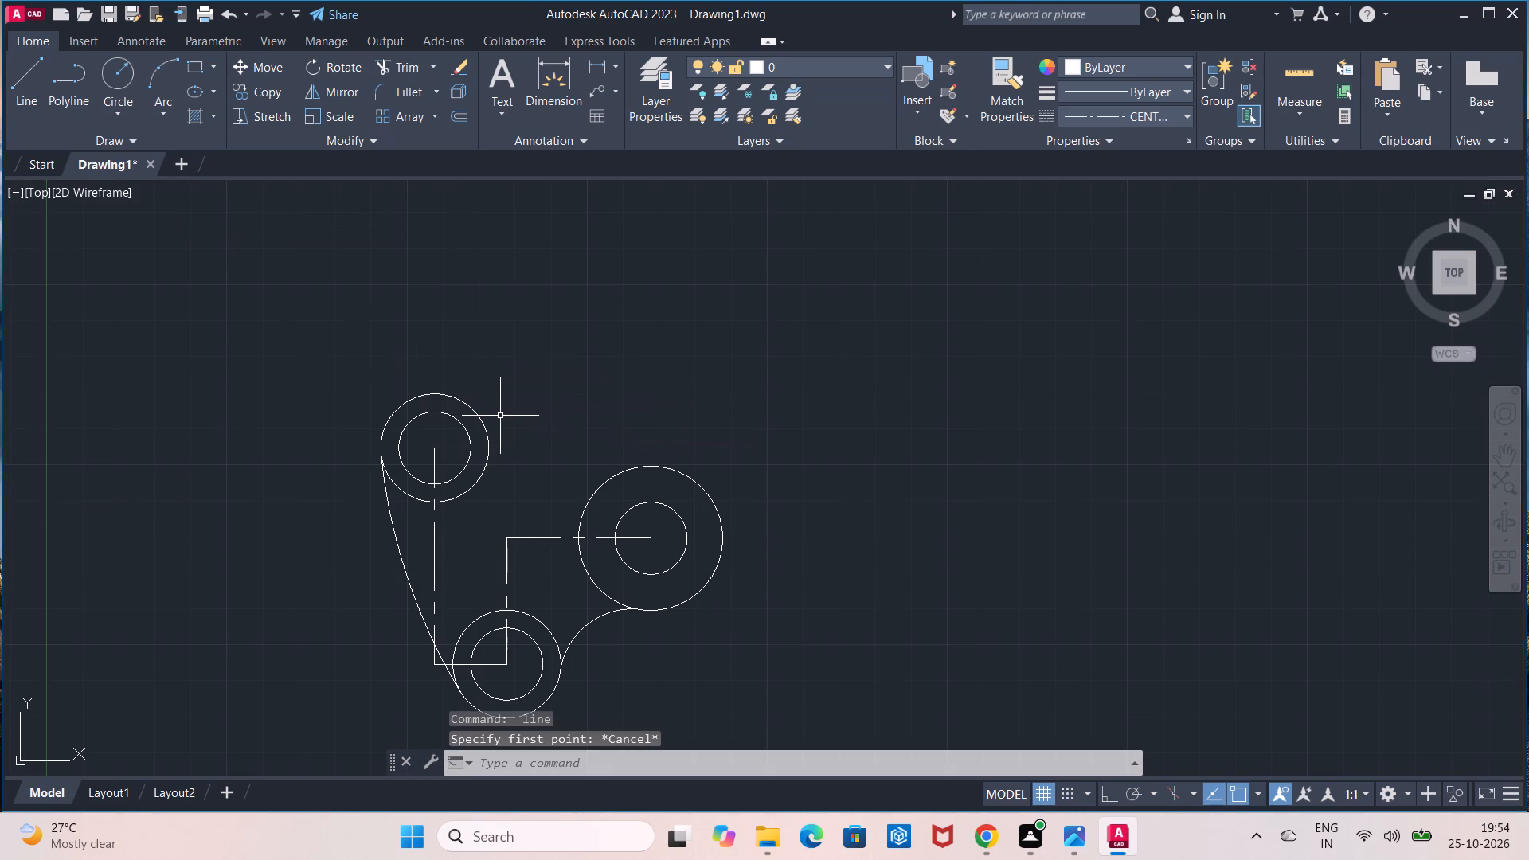
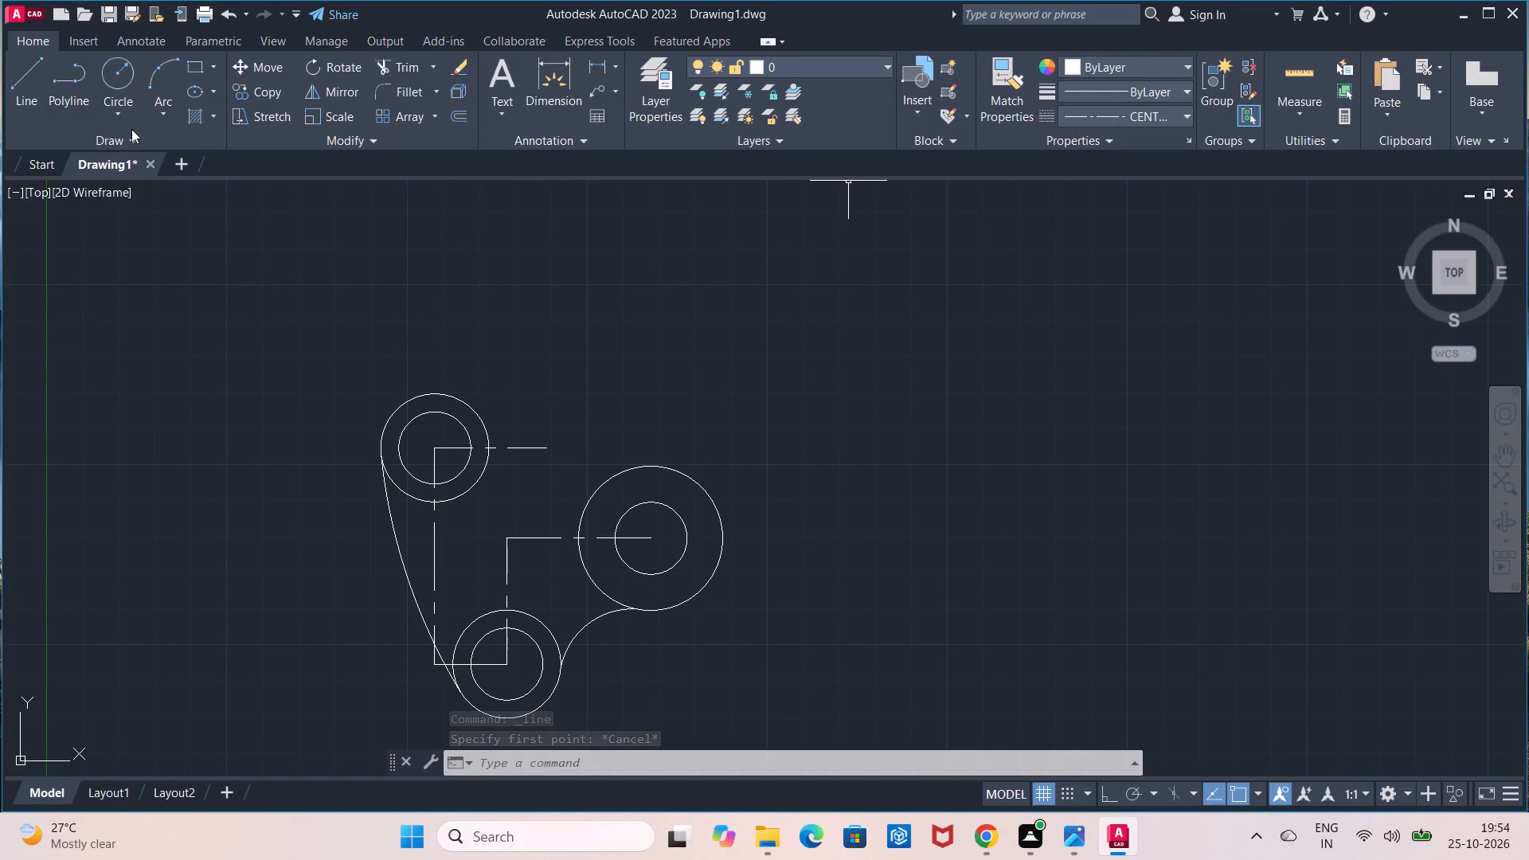
# With Ortho on, draw a vertical centre line 68 long upward from the right circles' centre.
pyautogui.click(22, 103)
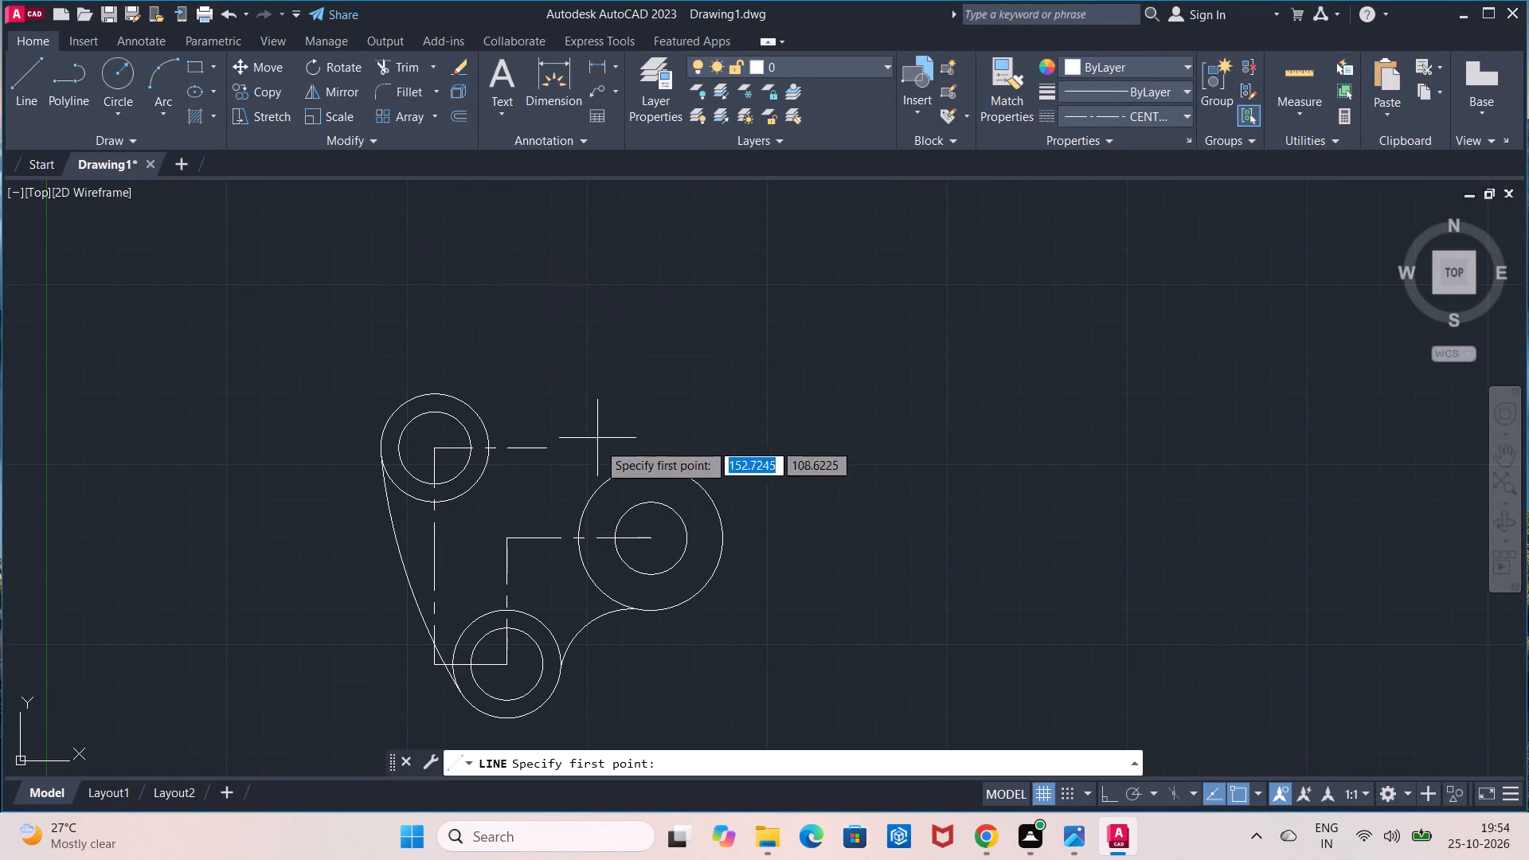
pyautogui.click(650, 539)
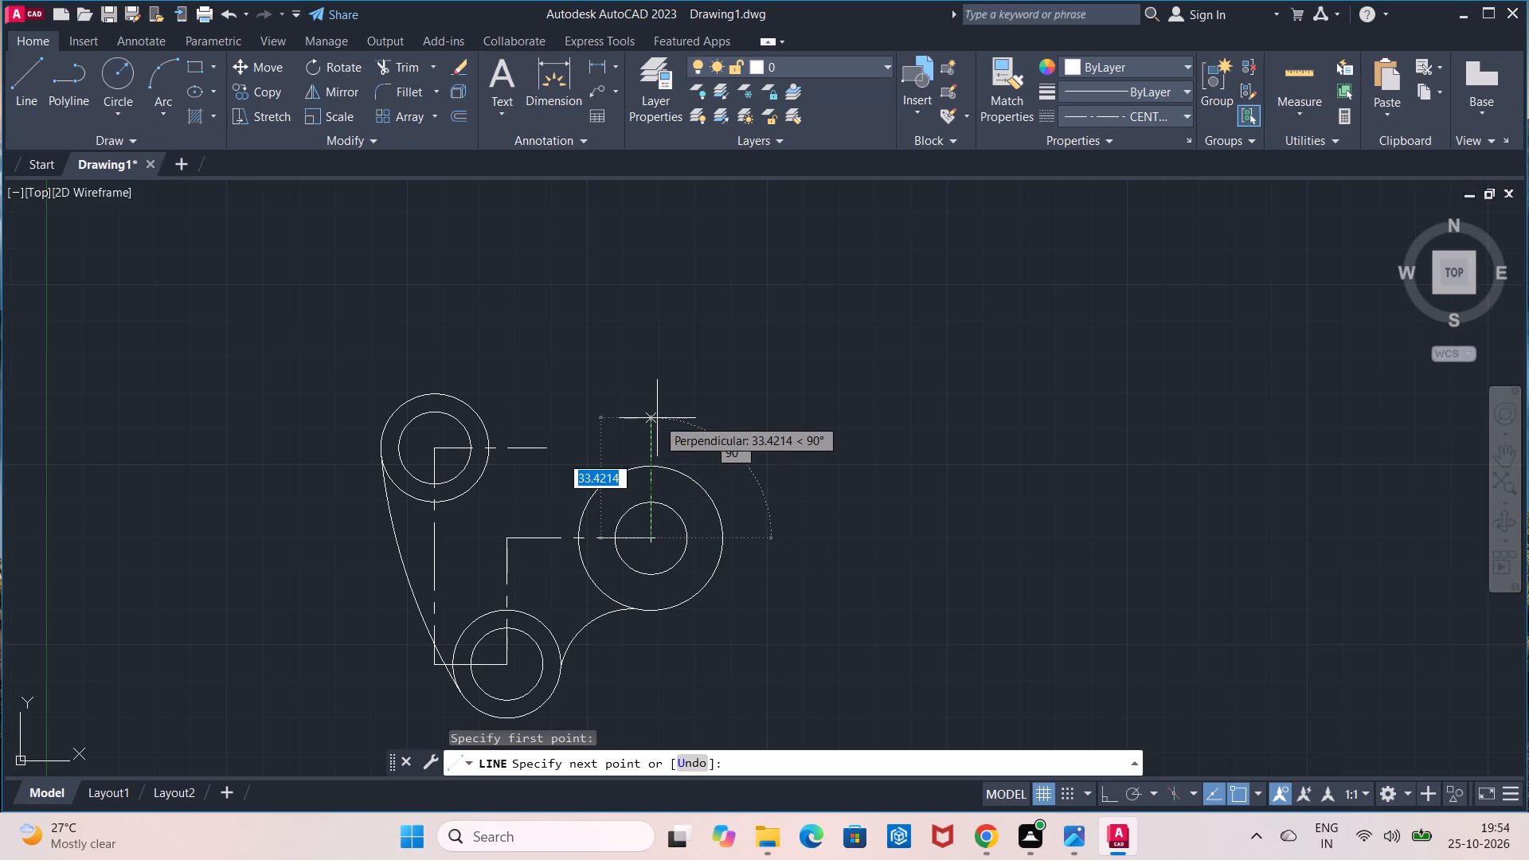
pyautogui.press('ctrl+super+p')
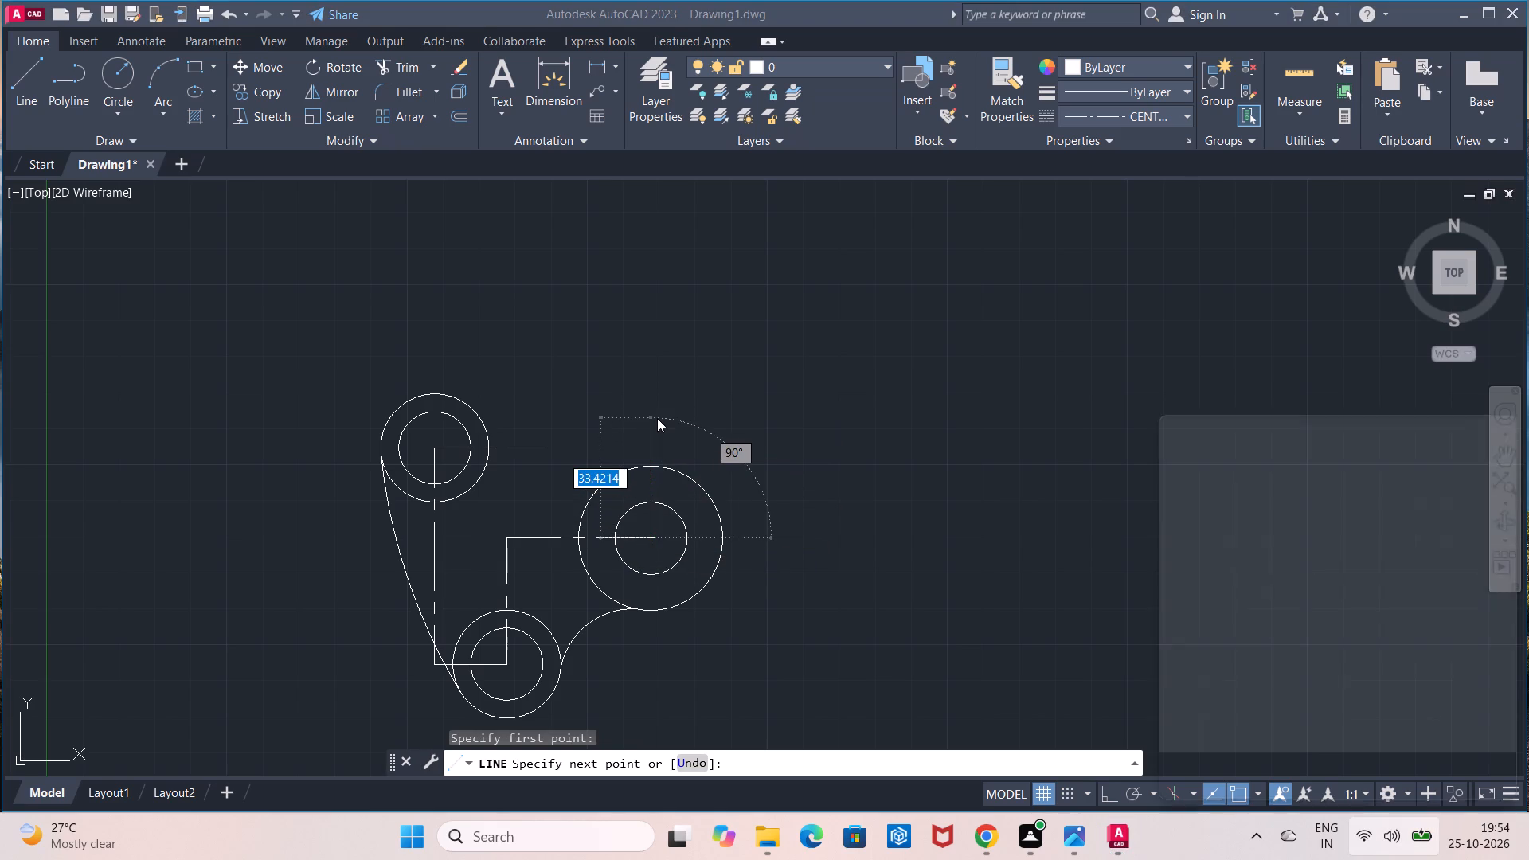
pyautogui.press('Escape')
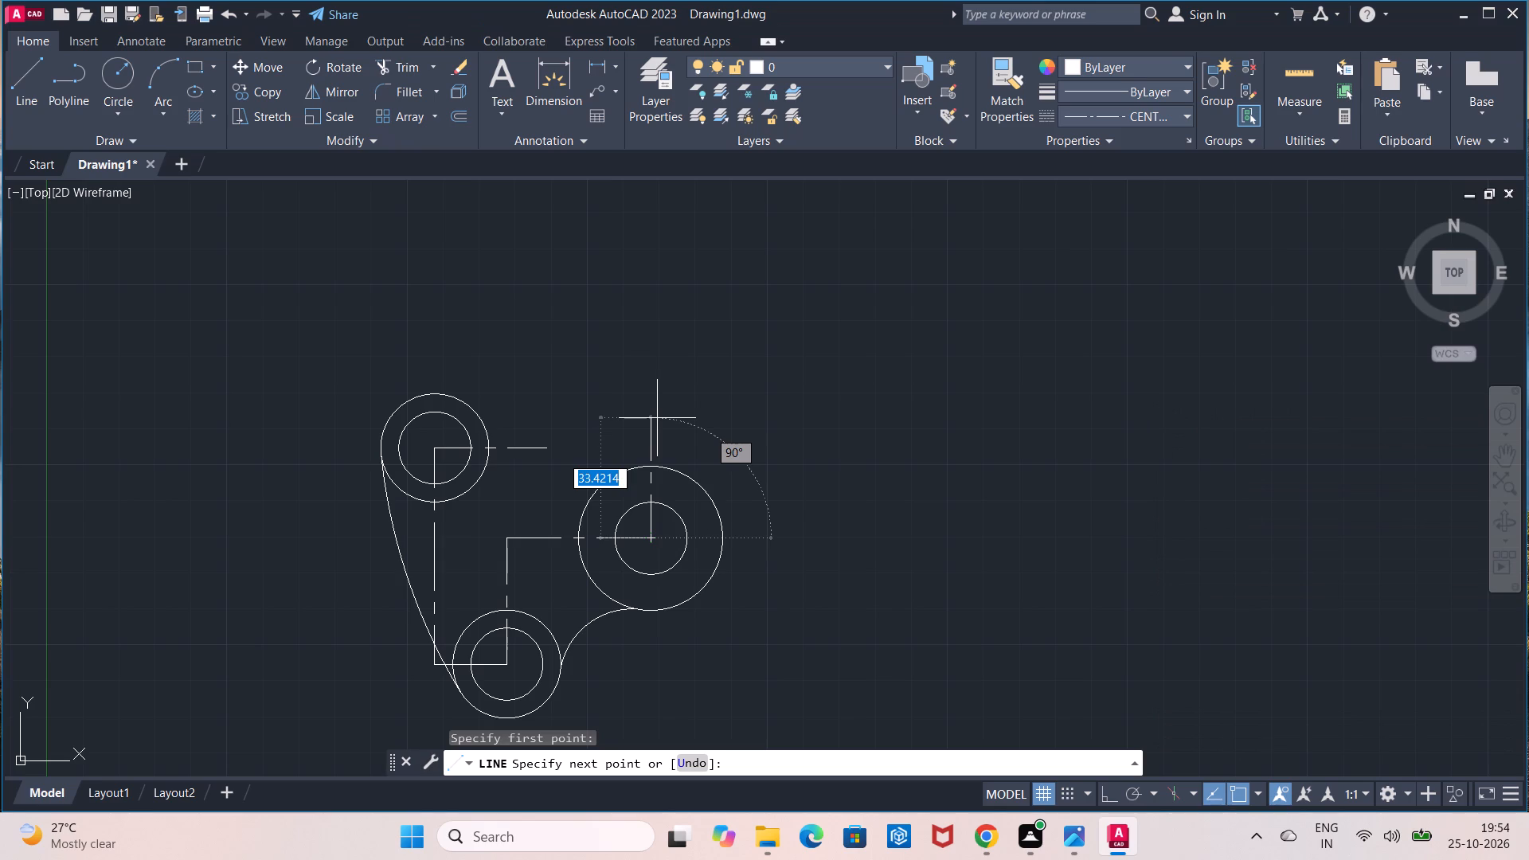
pyautogui.press('F8')
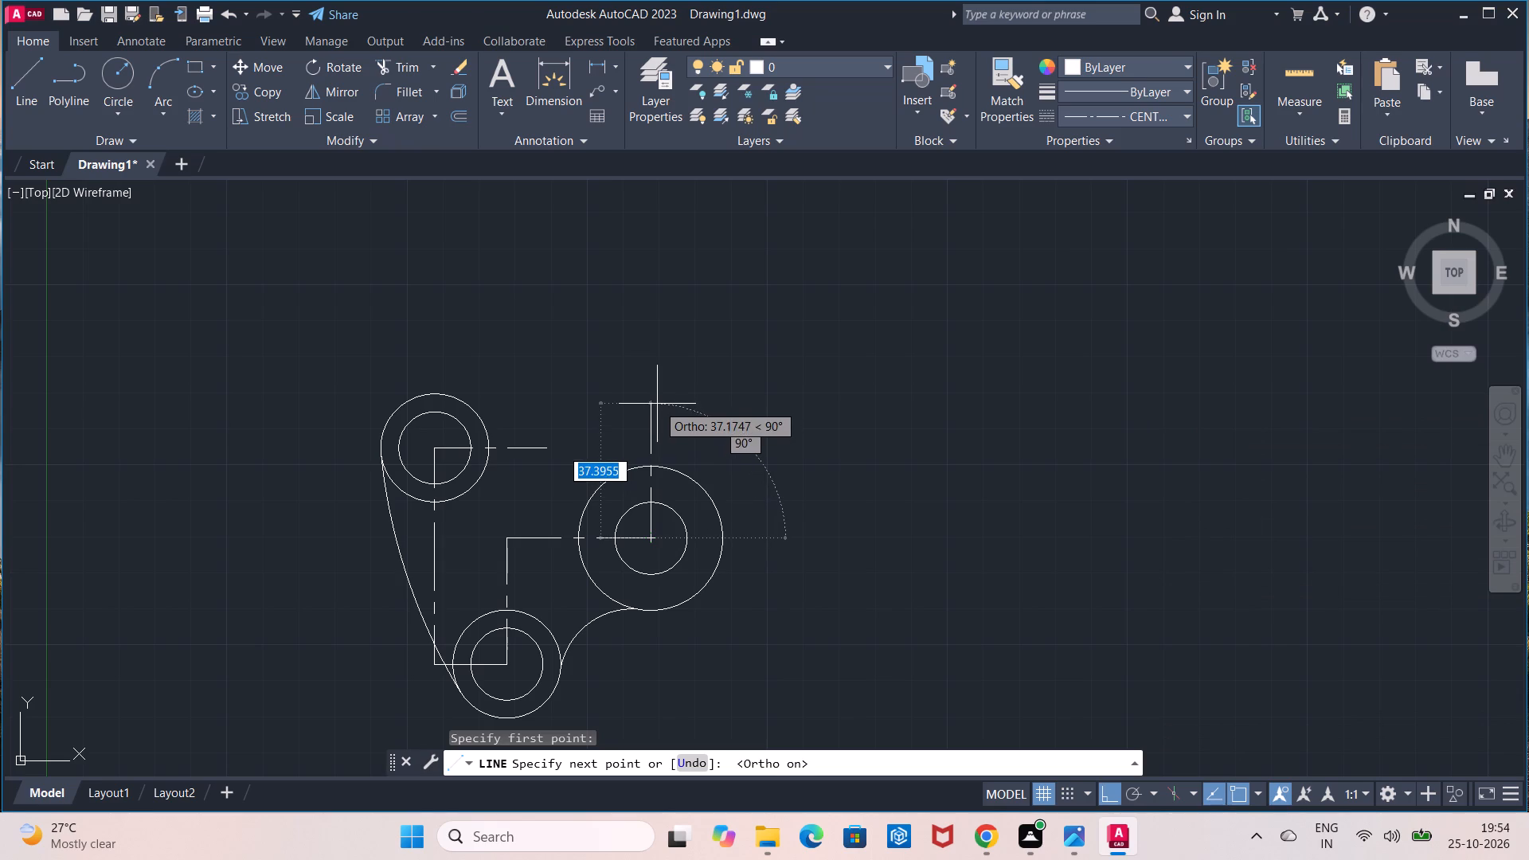
pyautogui.write('68')
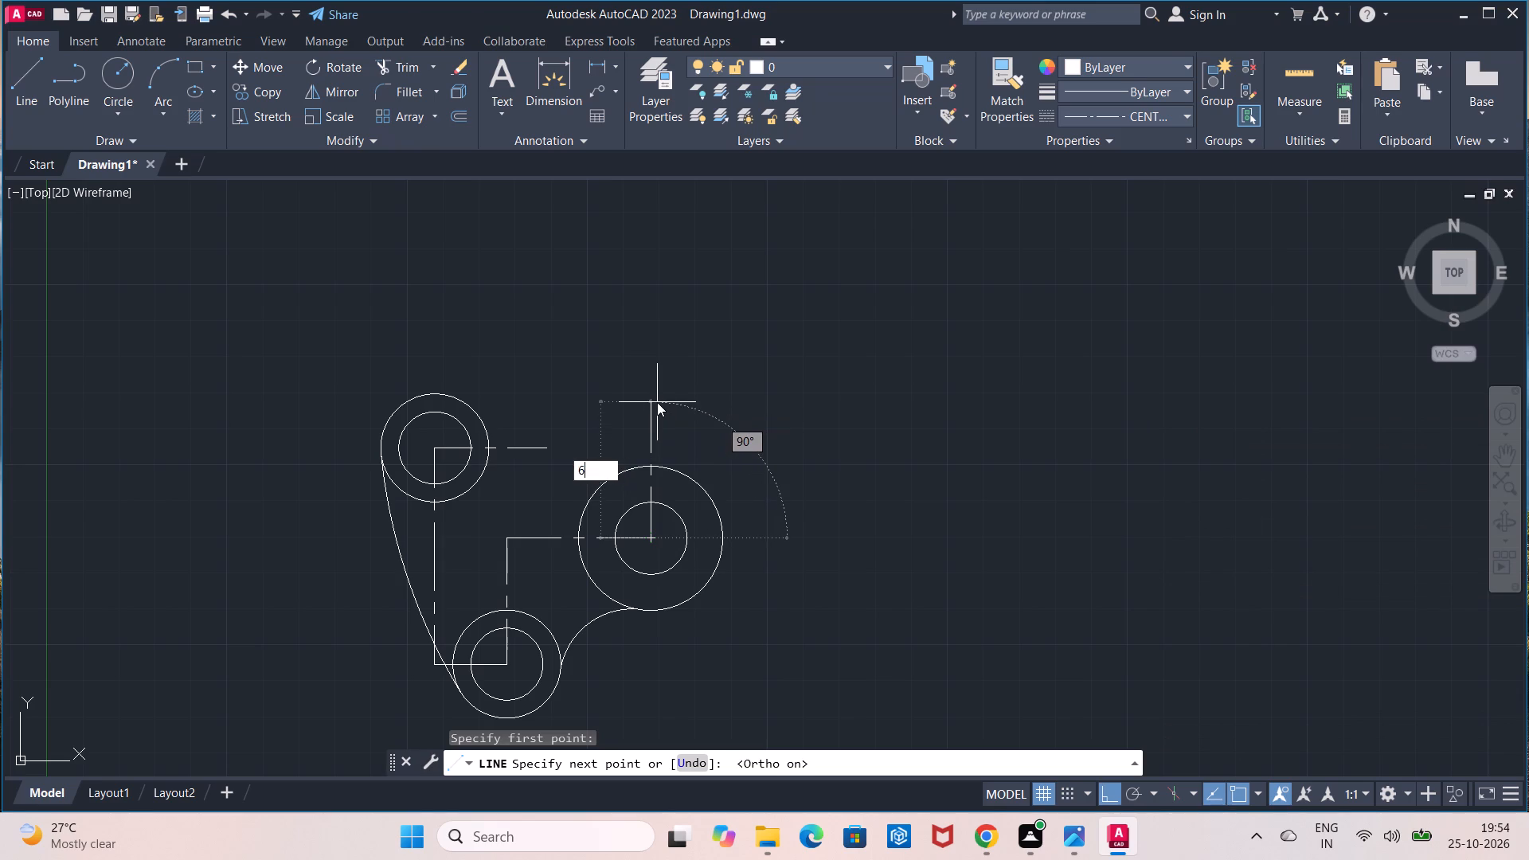
pyautogui.press('Return')
pyautogui.press('Escape')
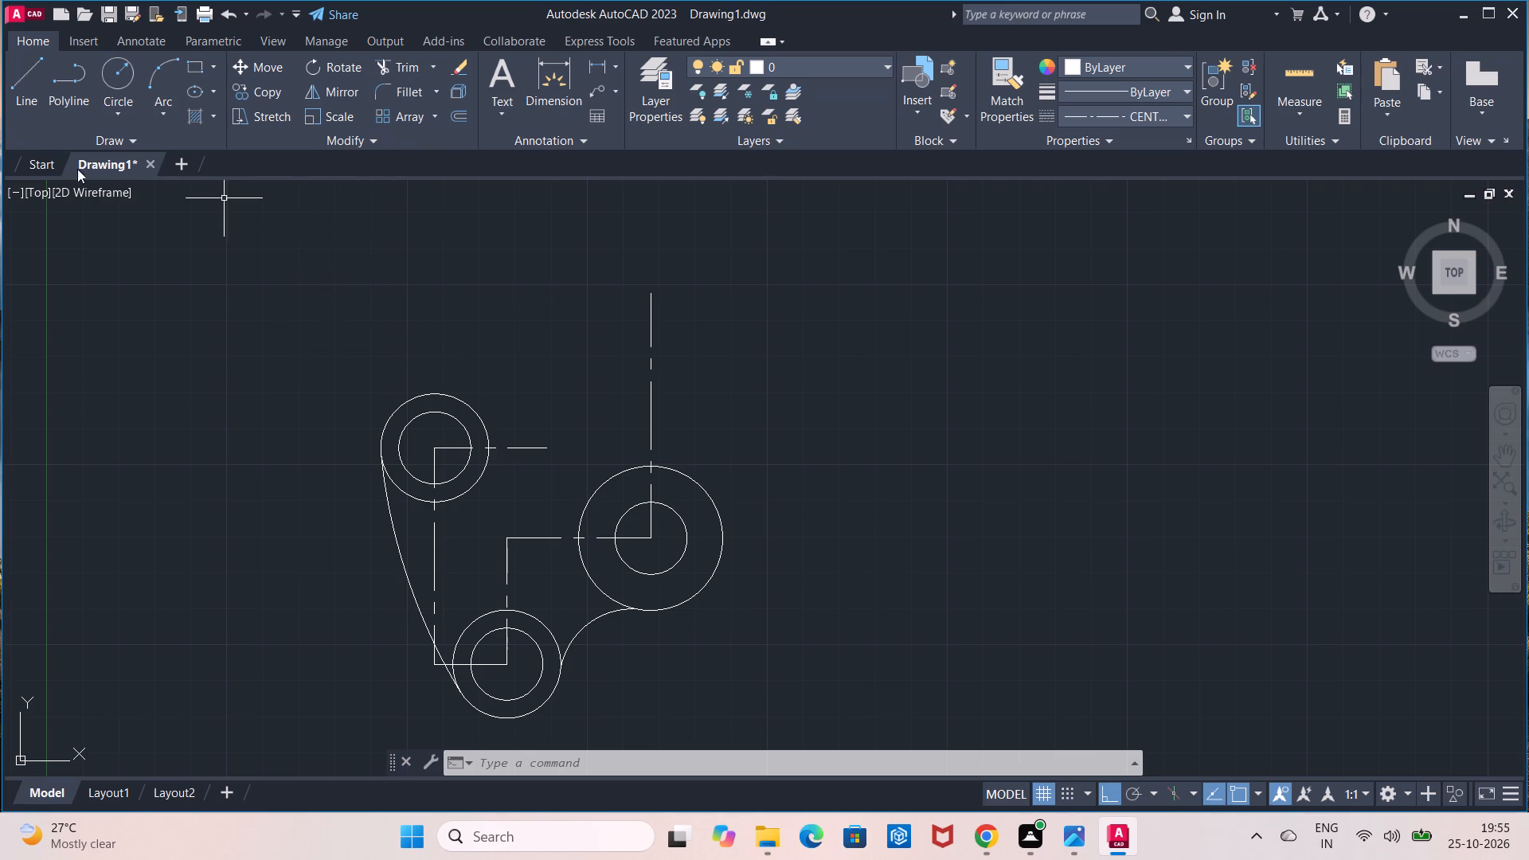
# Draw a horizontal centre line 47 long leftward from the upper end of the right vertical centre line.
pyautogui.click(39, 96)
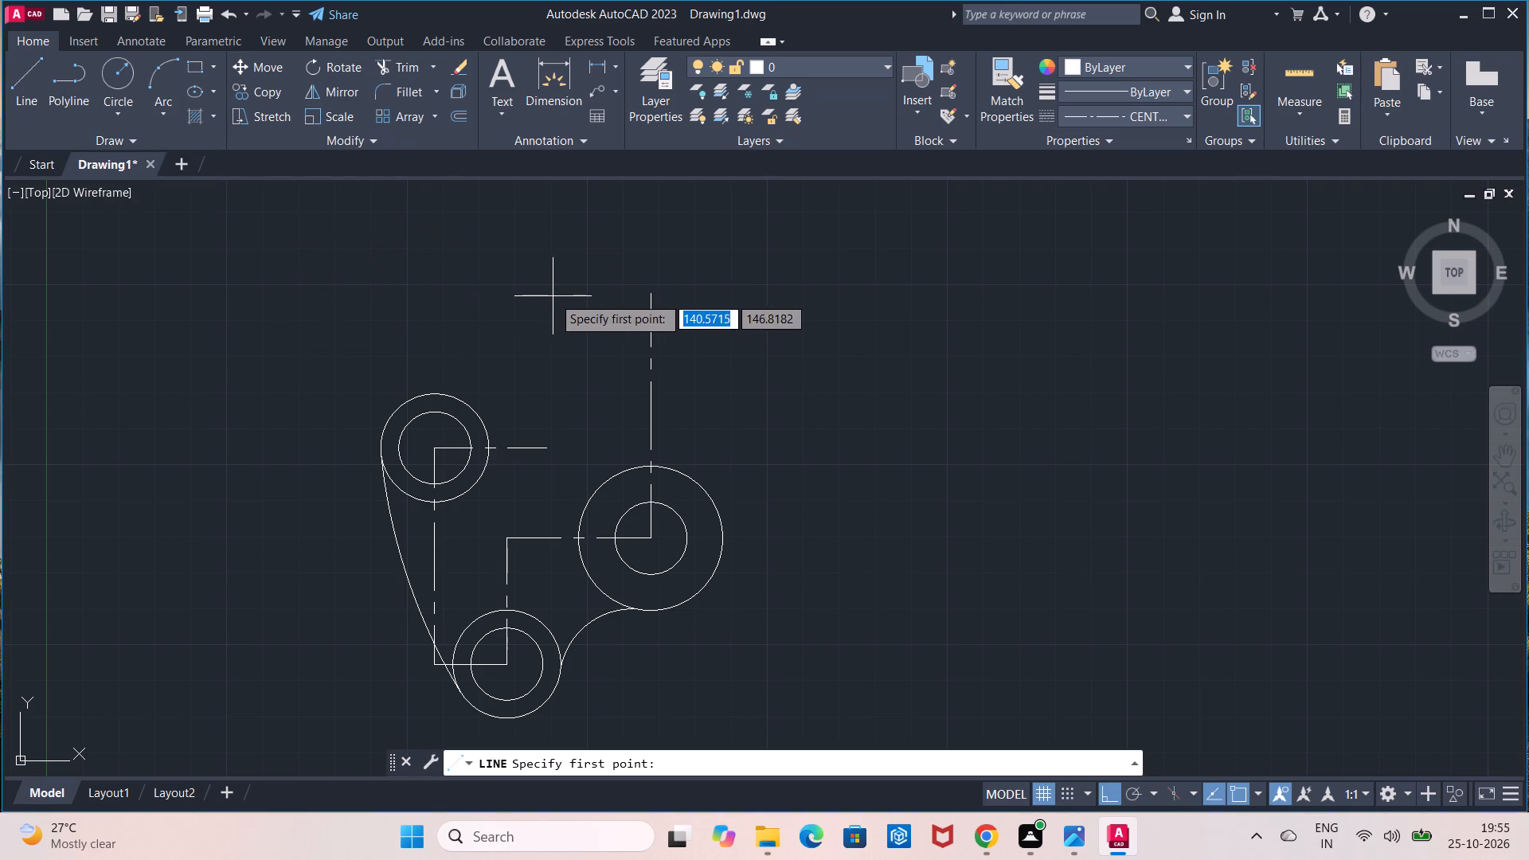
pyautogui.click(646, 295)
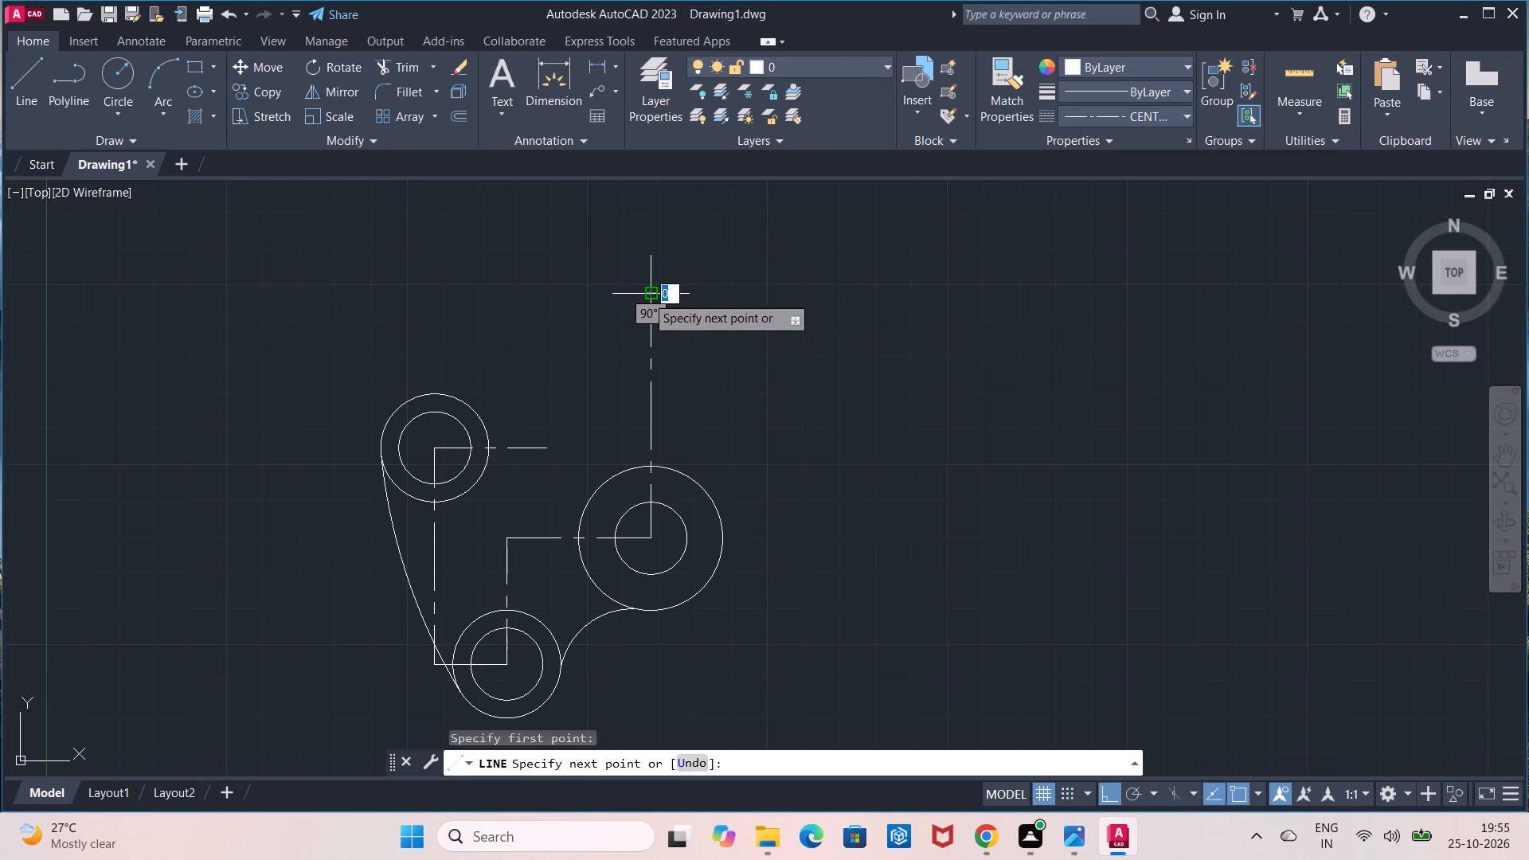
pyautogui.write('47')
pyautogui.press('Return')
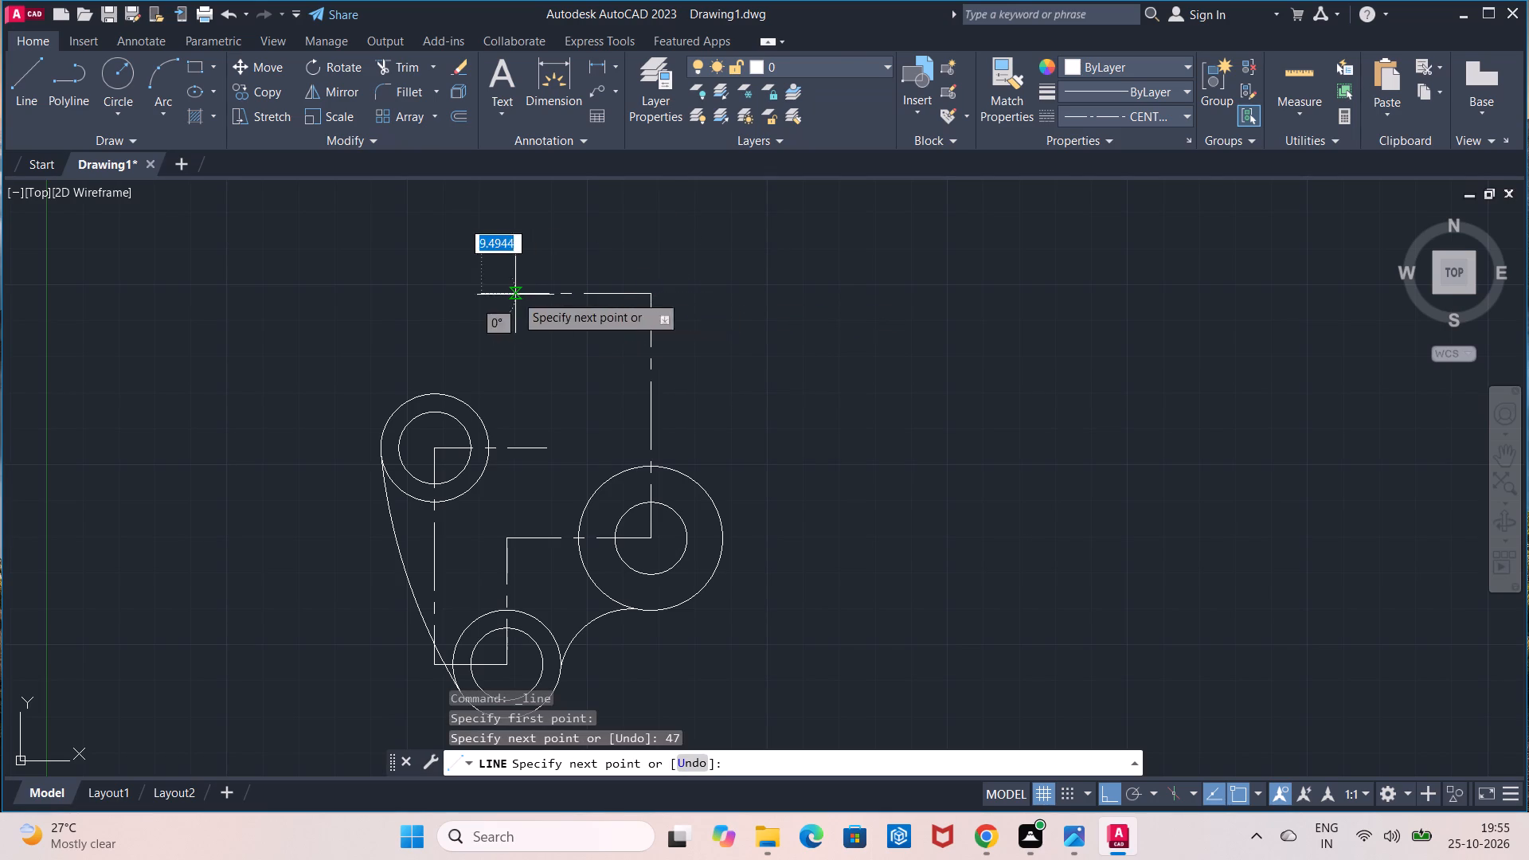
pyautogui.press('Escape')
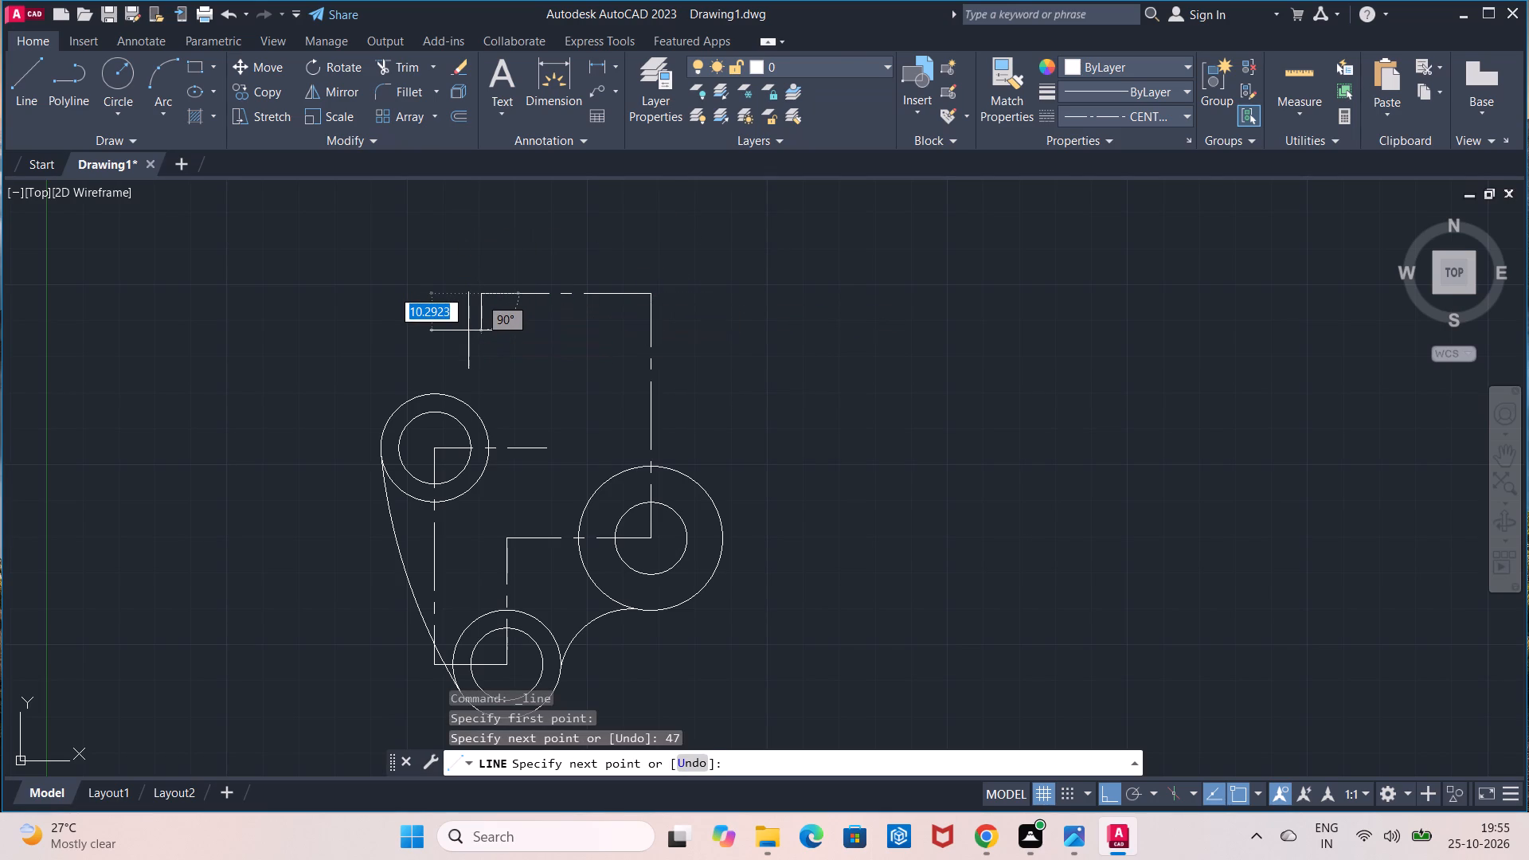
# Check the vertical distance from the left circles' horizontal centre line end to the upper horizontal line with a linear dimension, without placing it.
pyautogui.click(42, 101)
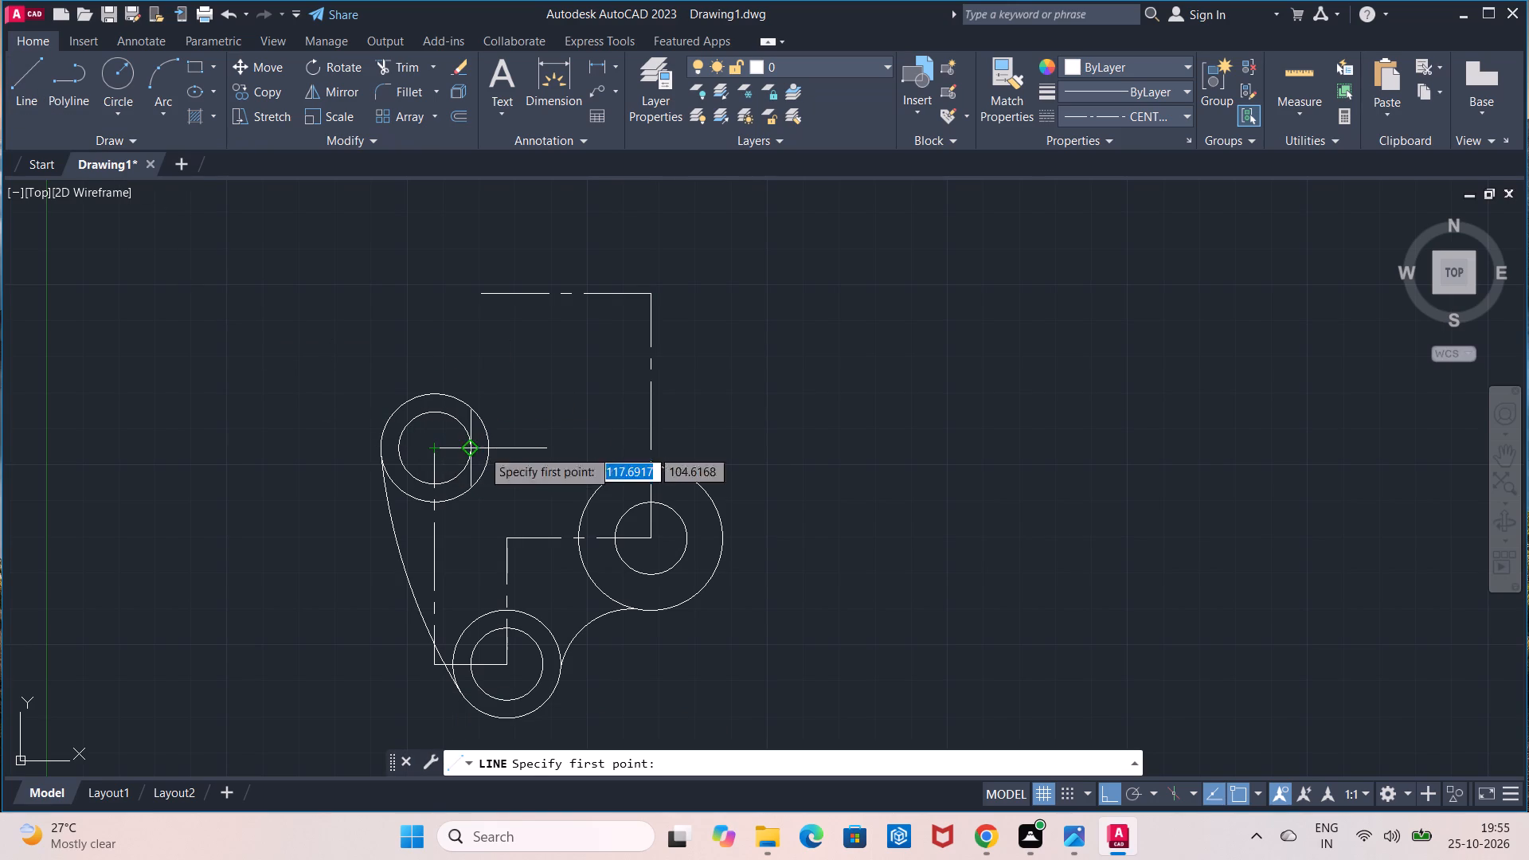
pyautogui.press('Escape')
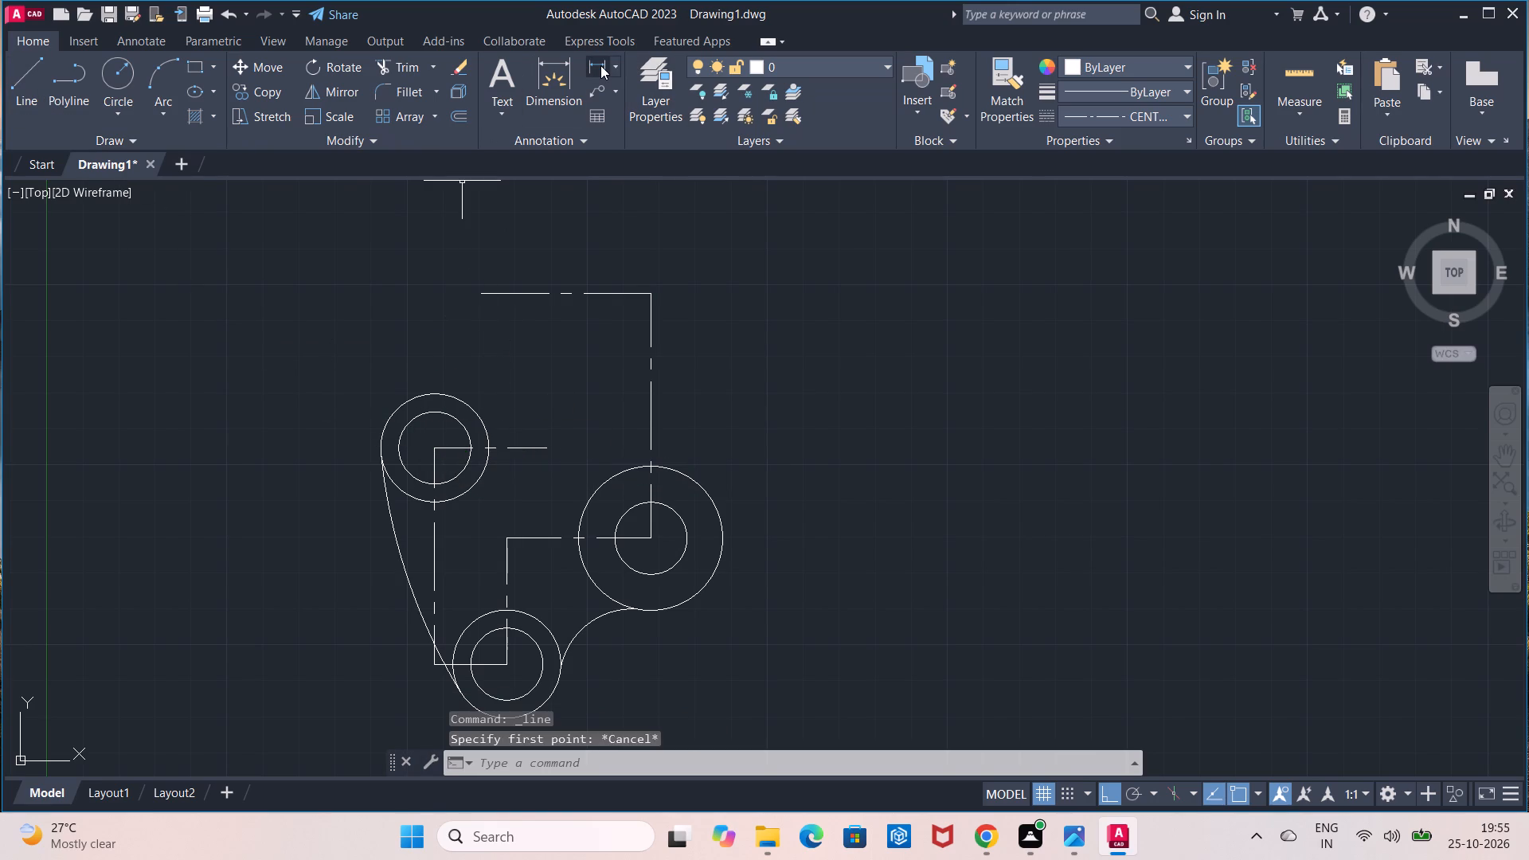
pyautogui.click(600, 65)
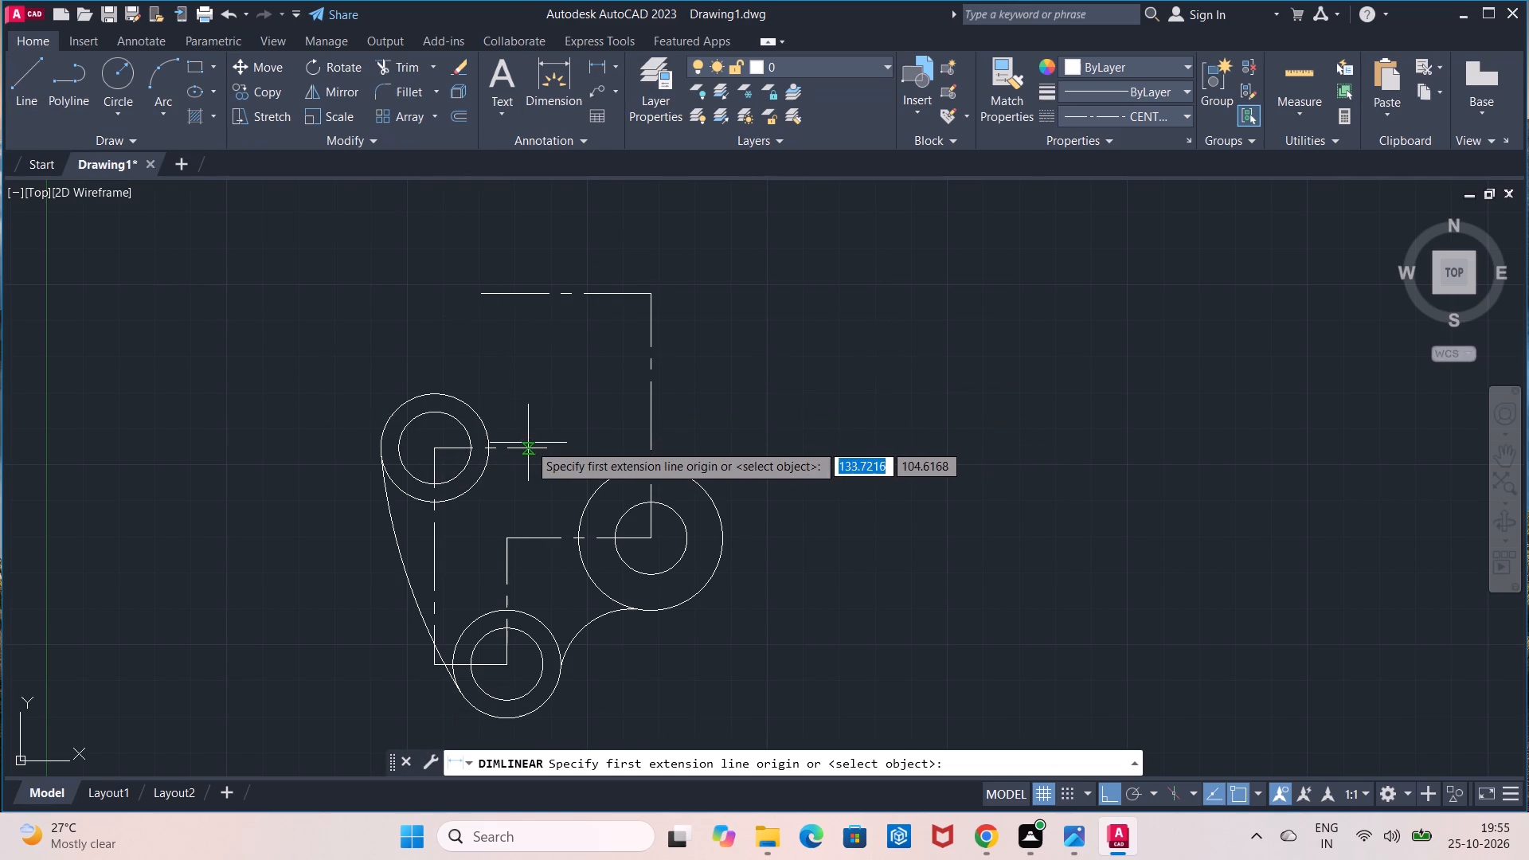
pyautogui.click(546, 451)
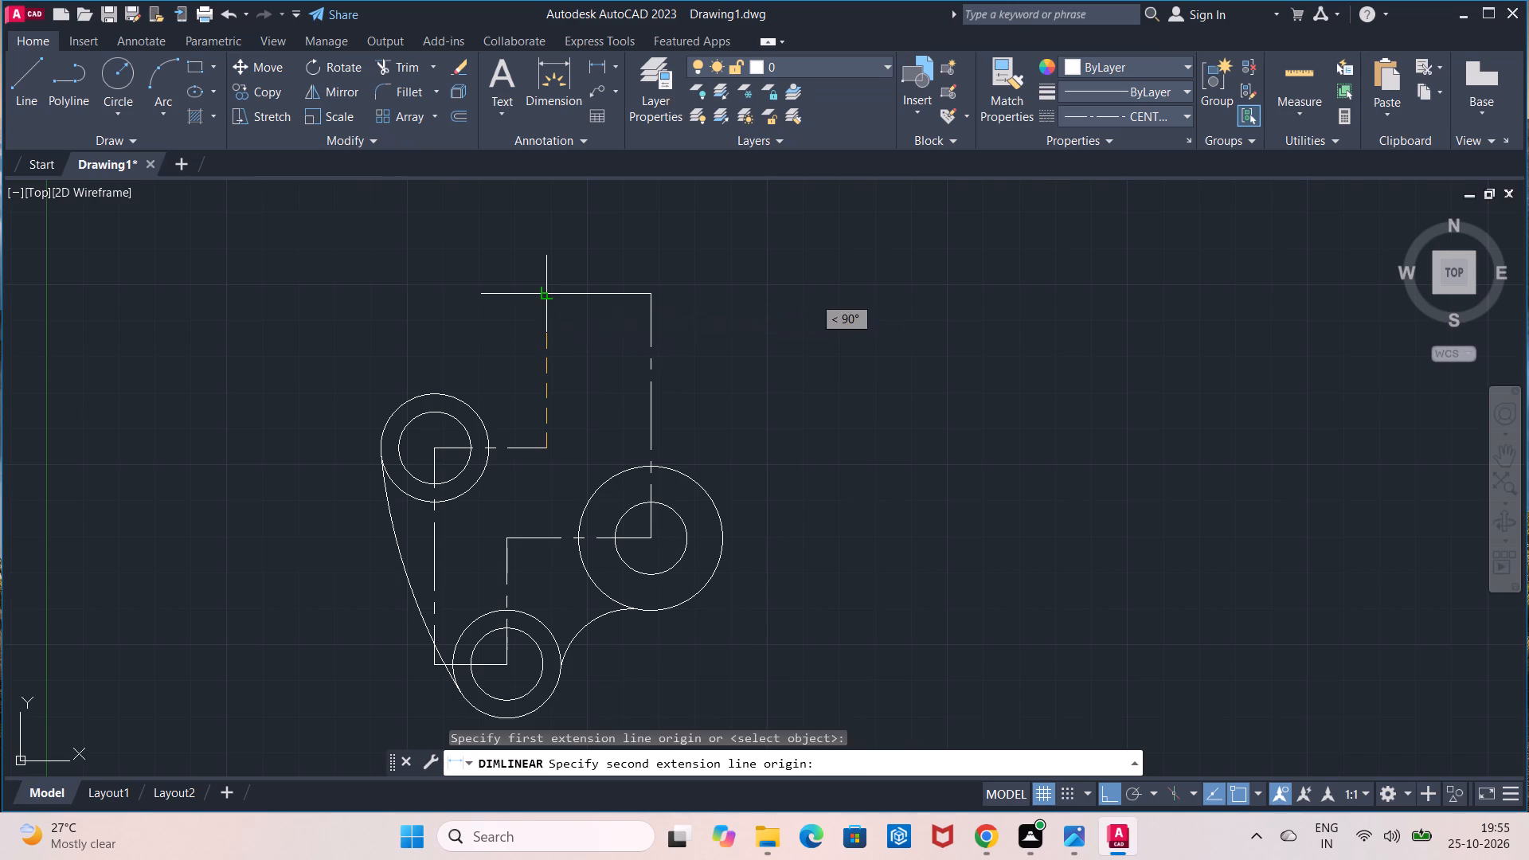
pyautogui.click(547, 296)
pyautogui.press('Escape')
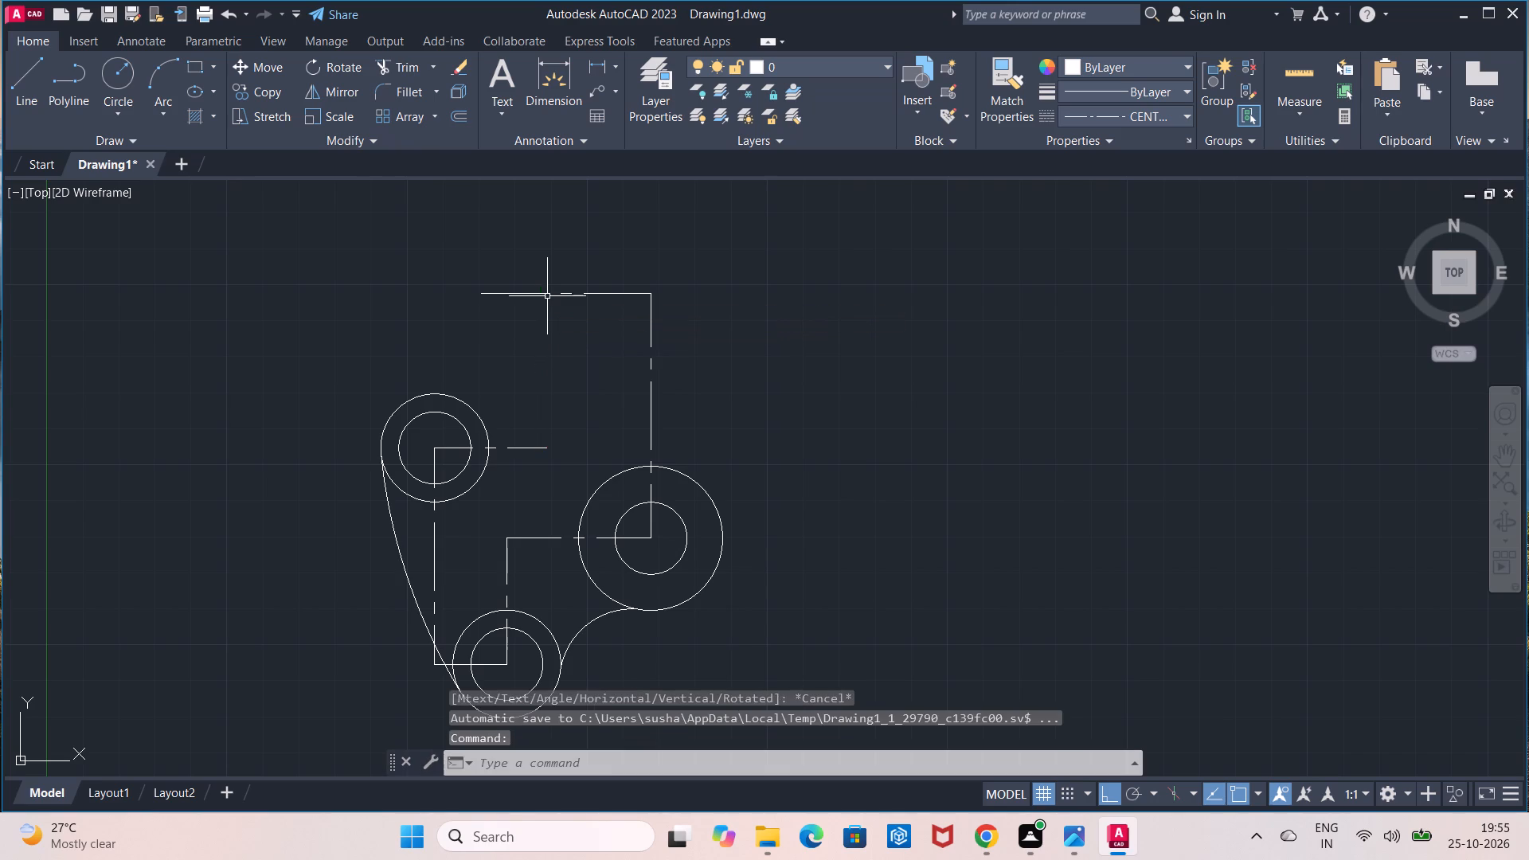
# Draw a vertical centre line 43 long upward from the left circles' centre.
pyautogui.click(37, 83)
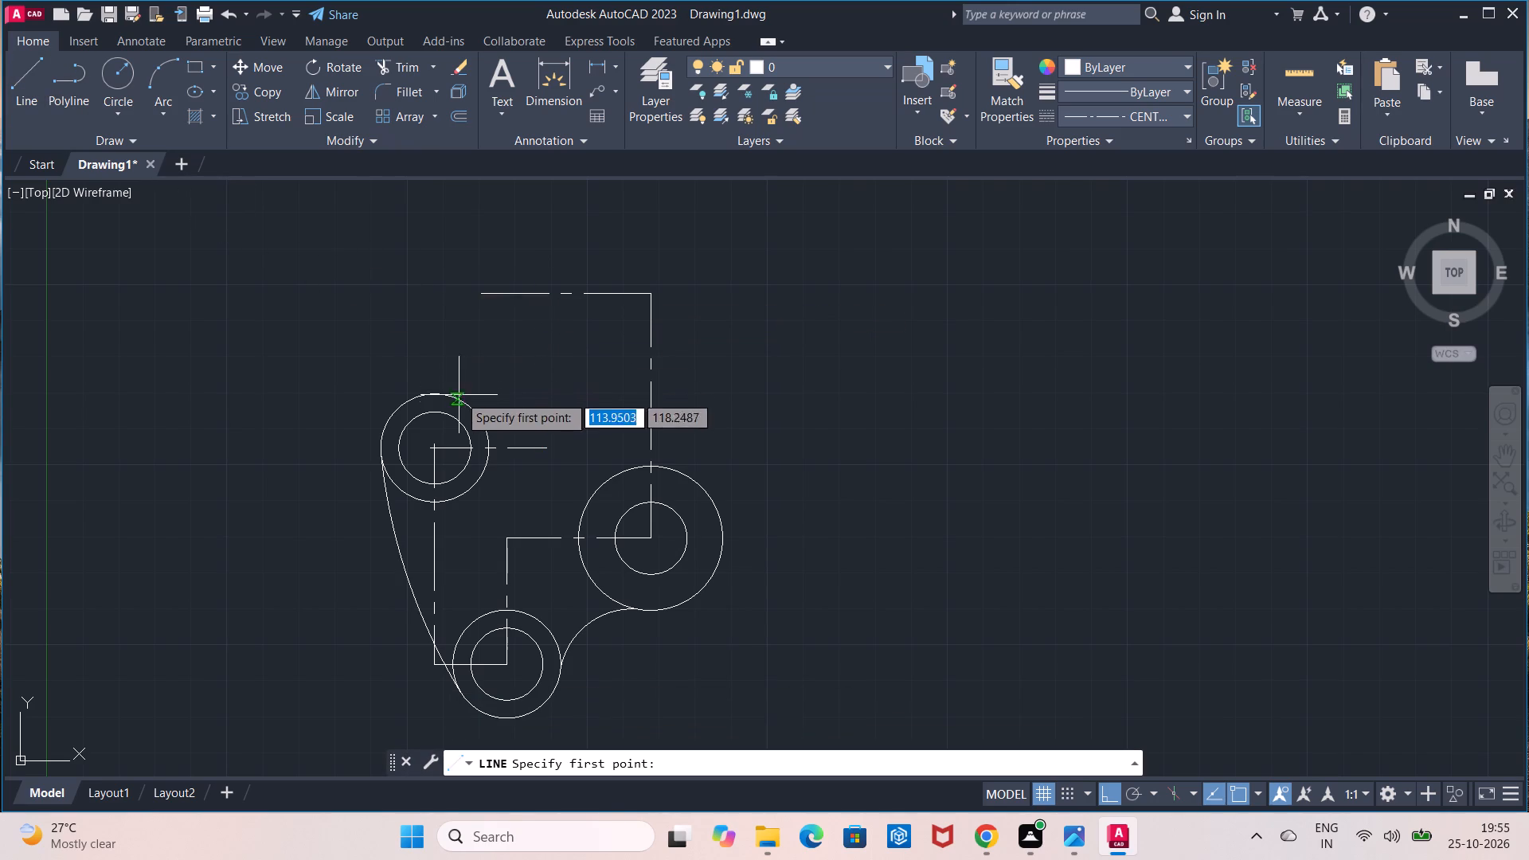
pyautogui.click(436, 445)
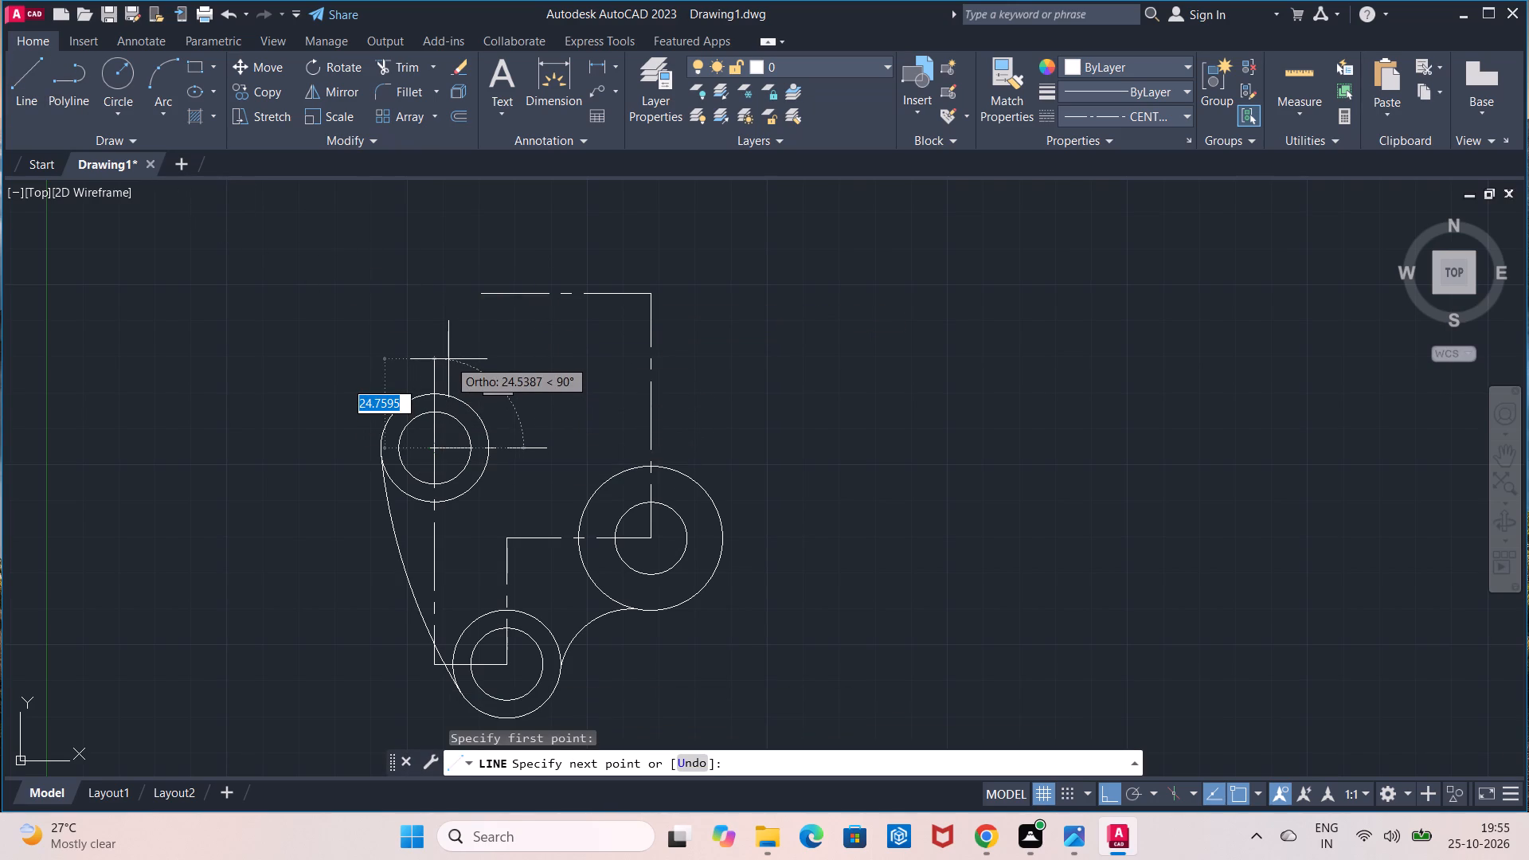
pyautogui.write('43')
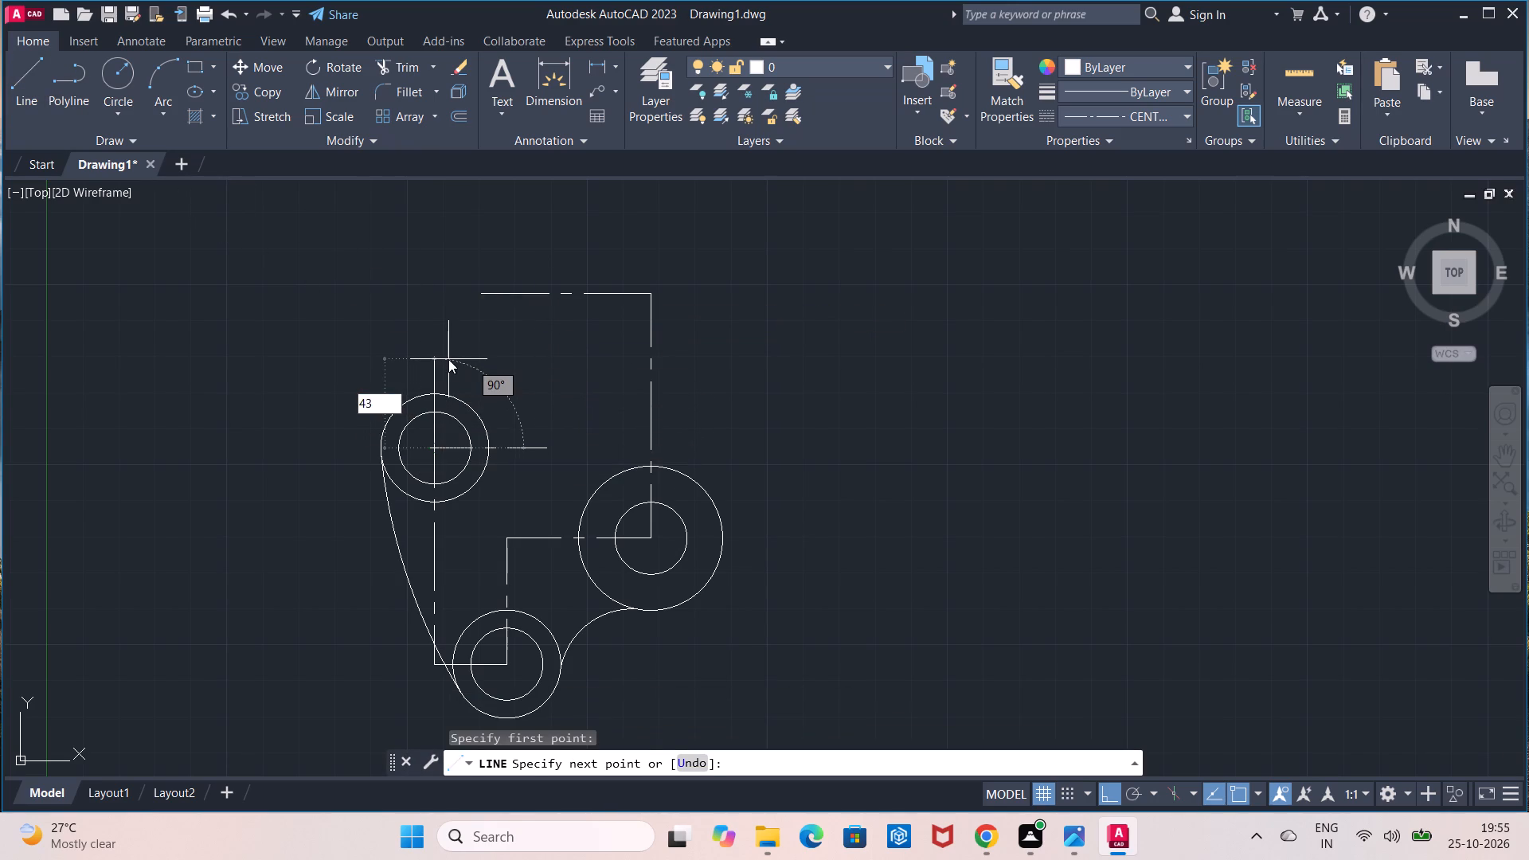
pyautogui.press('Return')
pyautogui.press('Escape')
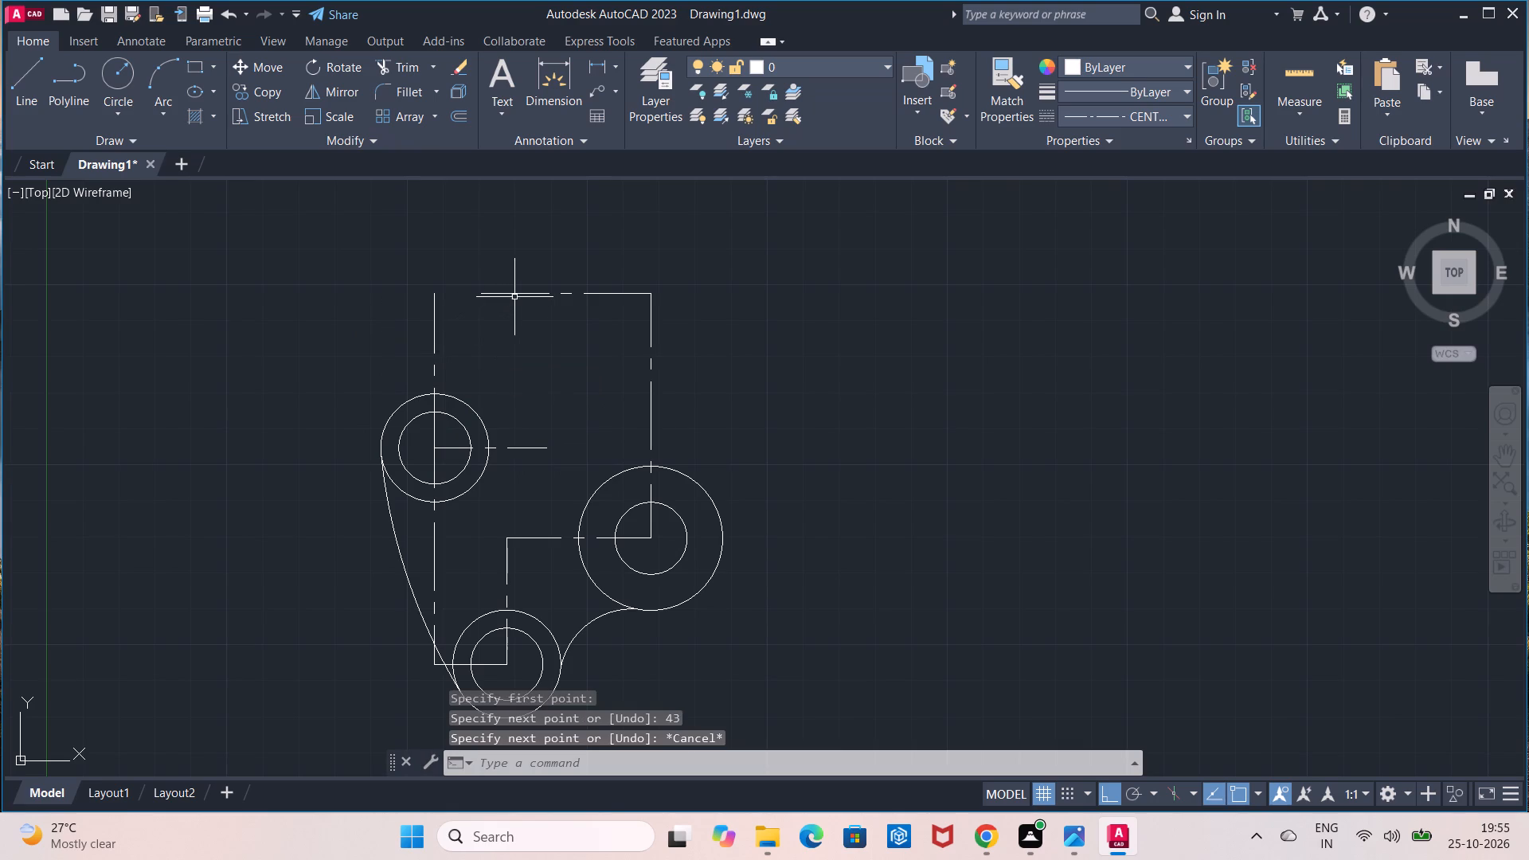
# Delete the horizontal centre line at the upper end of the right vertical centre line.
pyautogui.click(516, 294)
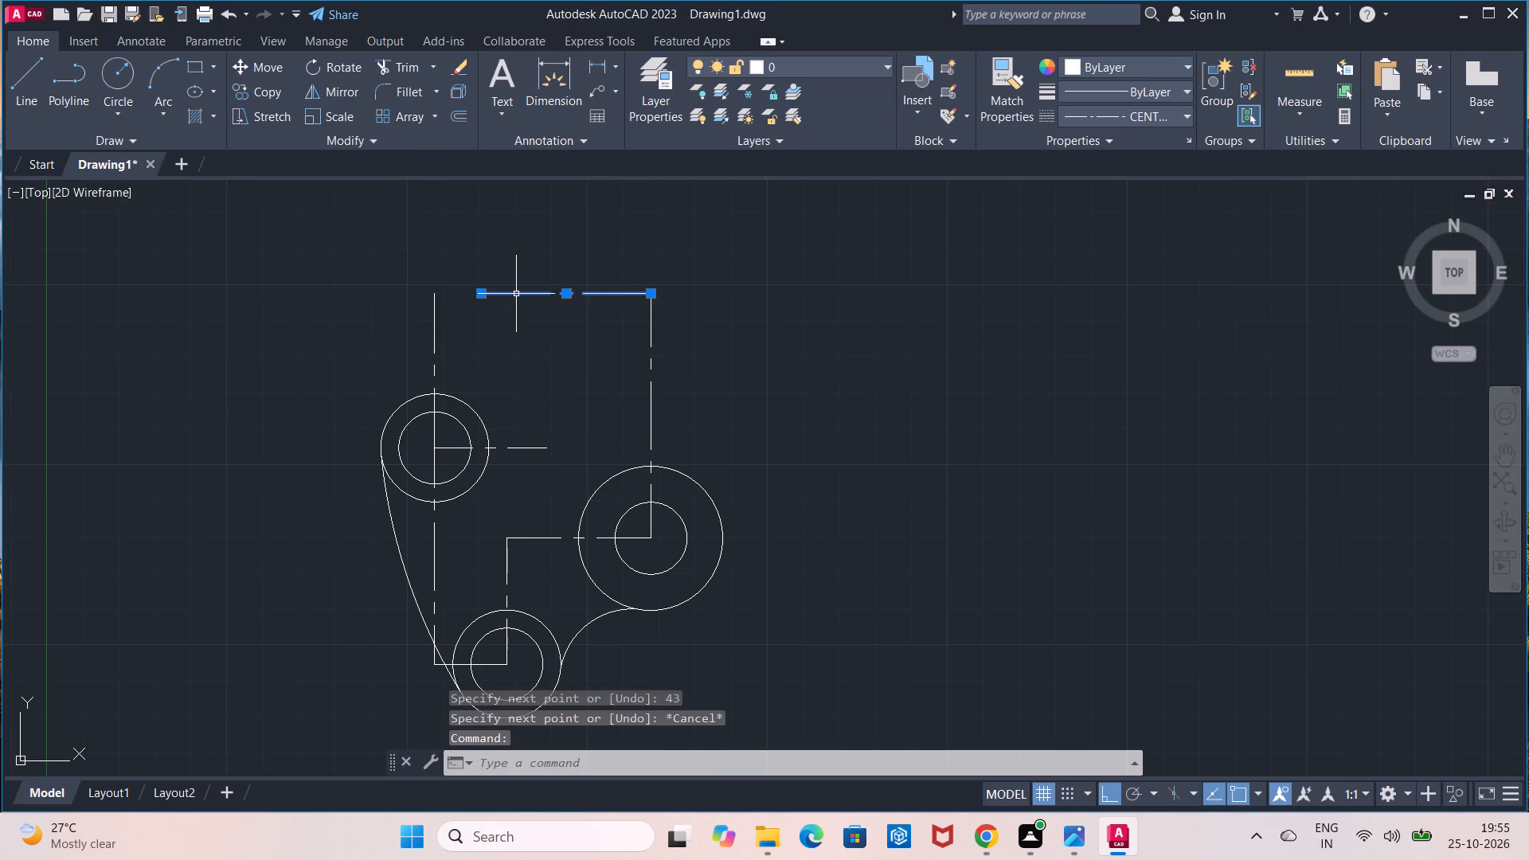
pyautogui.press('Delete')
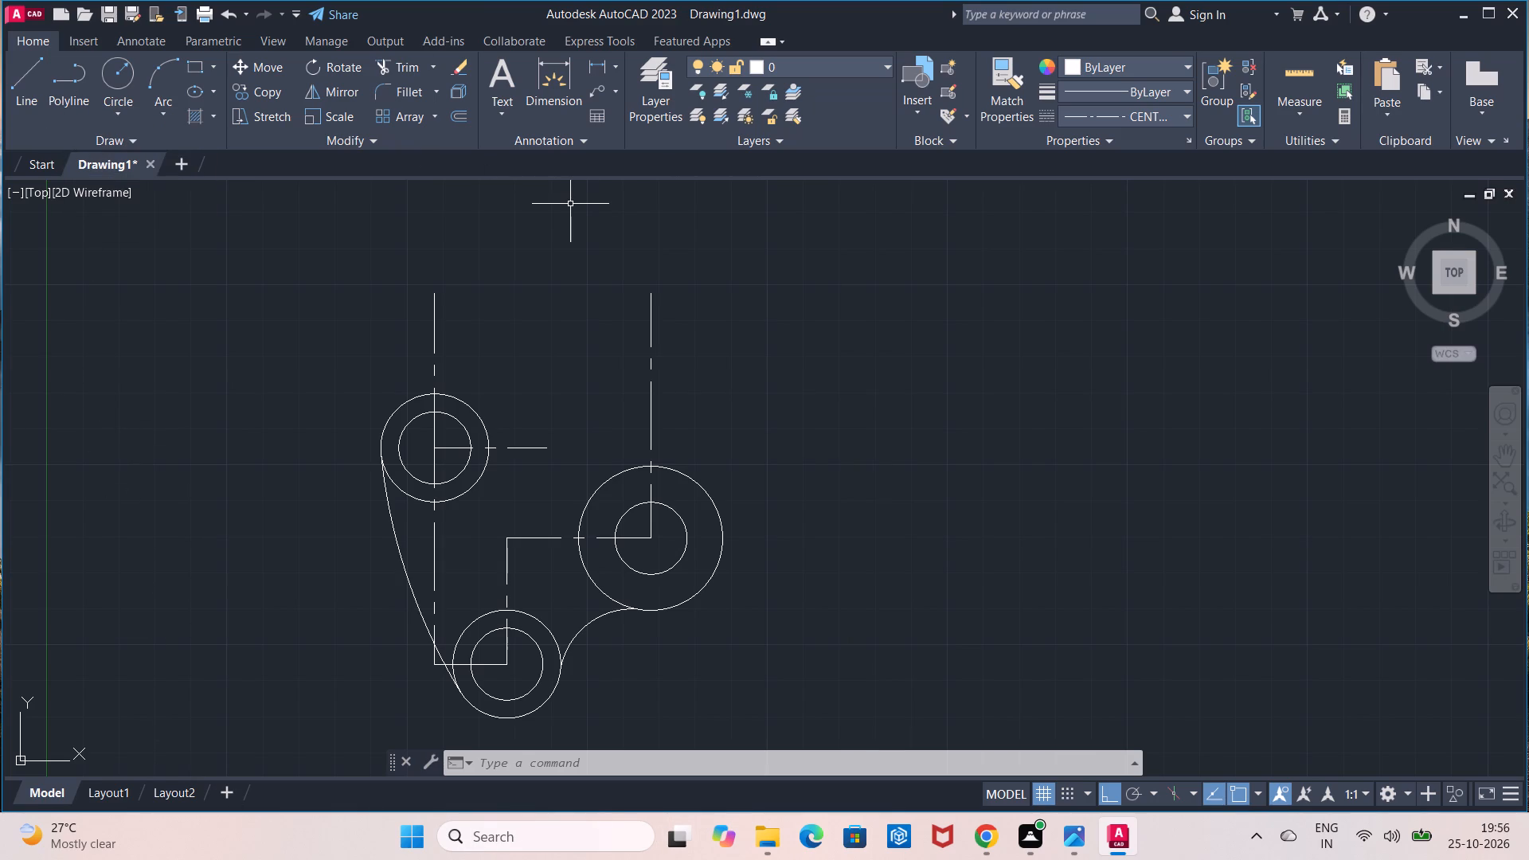
# Draw a horizontal centre line 47 long rightward from the upper end of the left vertical centre line.
pyautogui.click(19, 108)
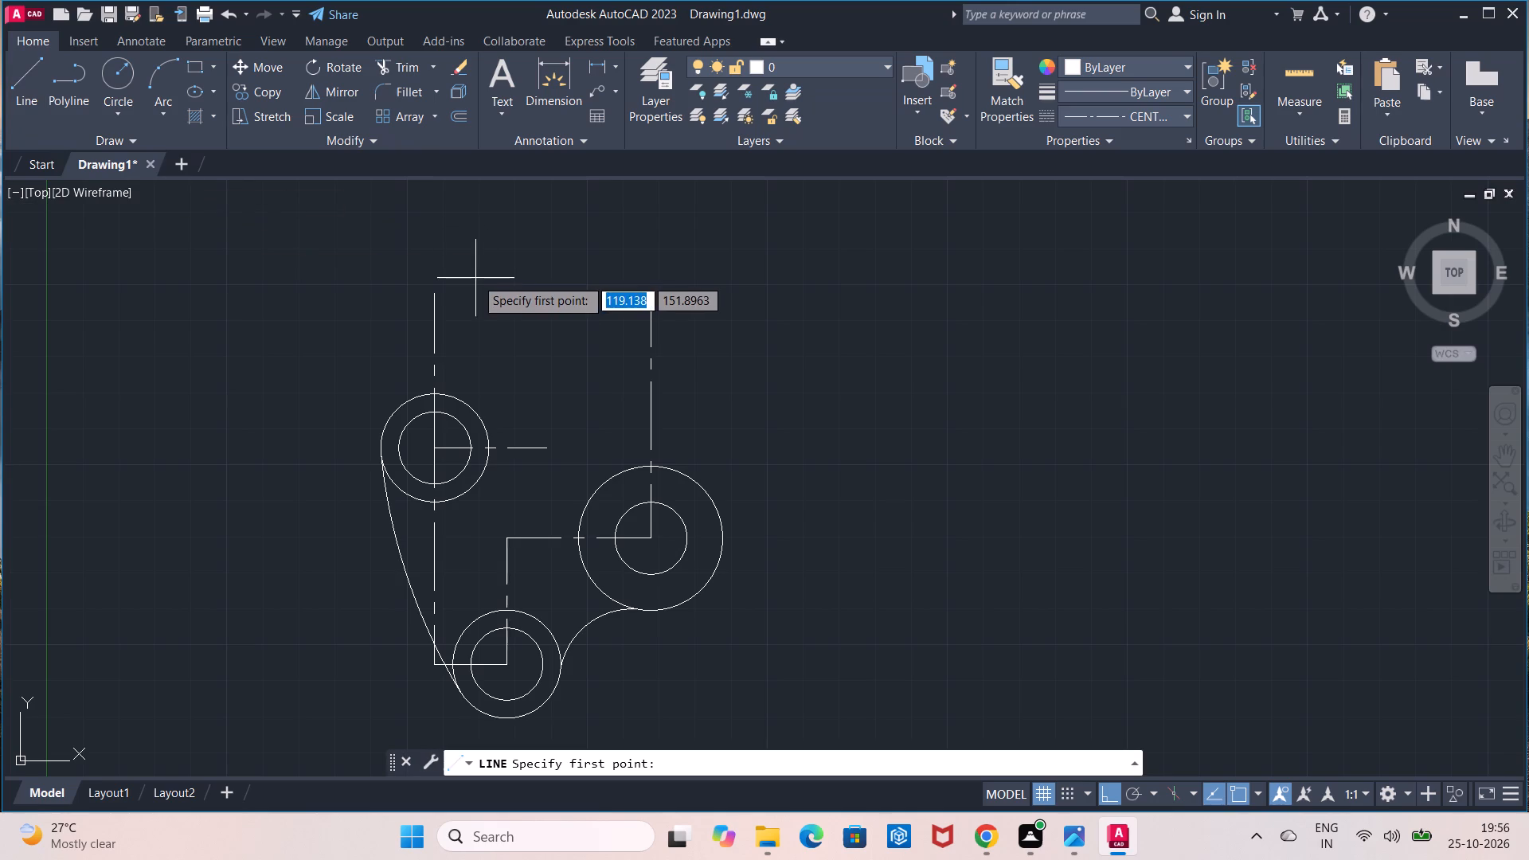
pyautogui.click(436, 296)
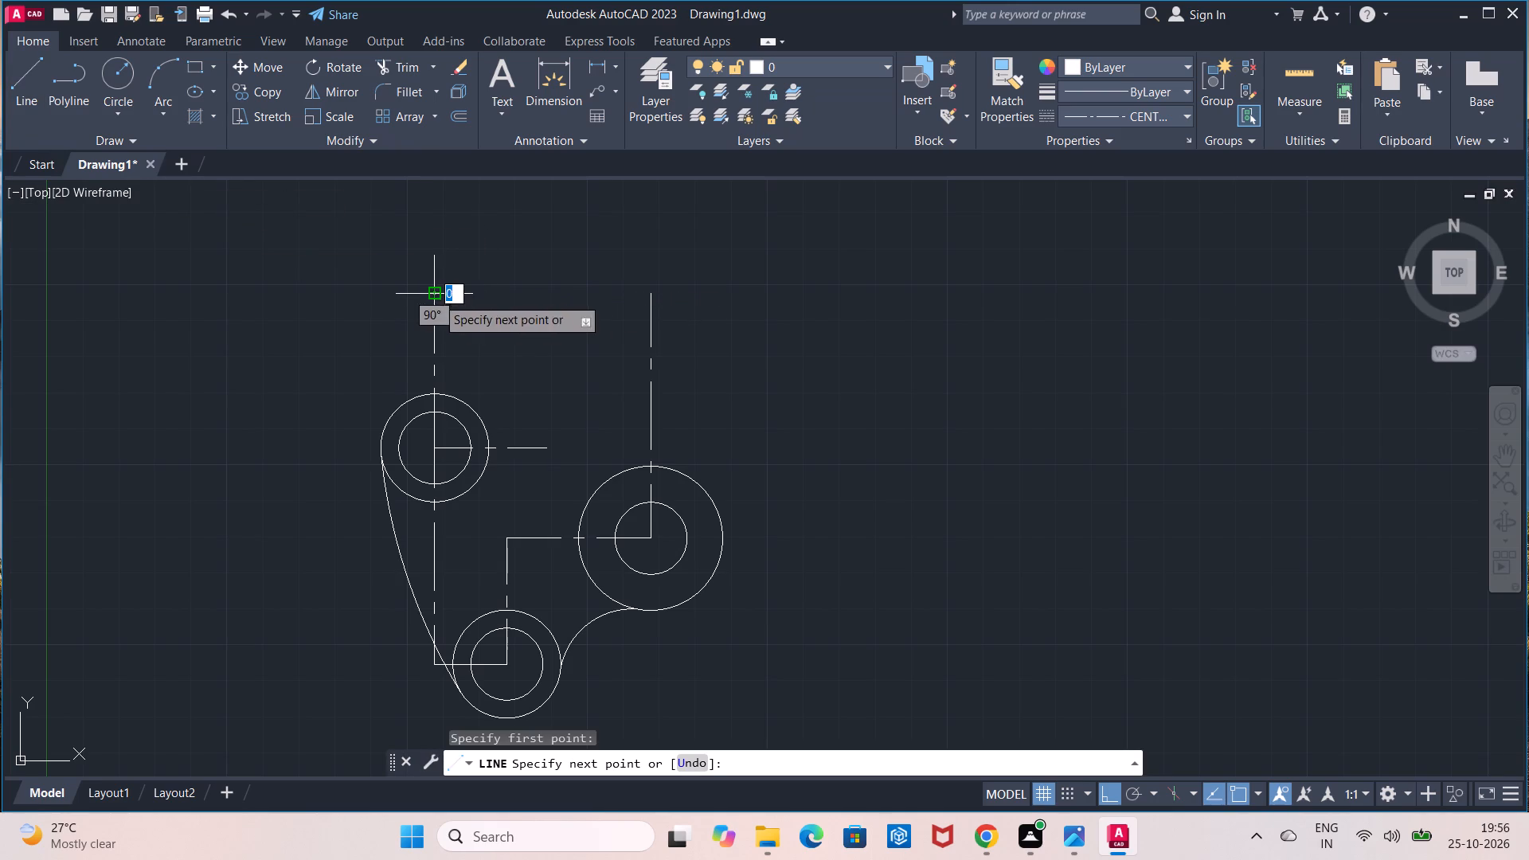
pyautogui.write('47')
pyautogui.press('Return')
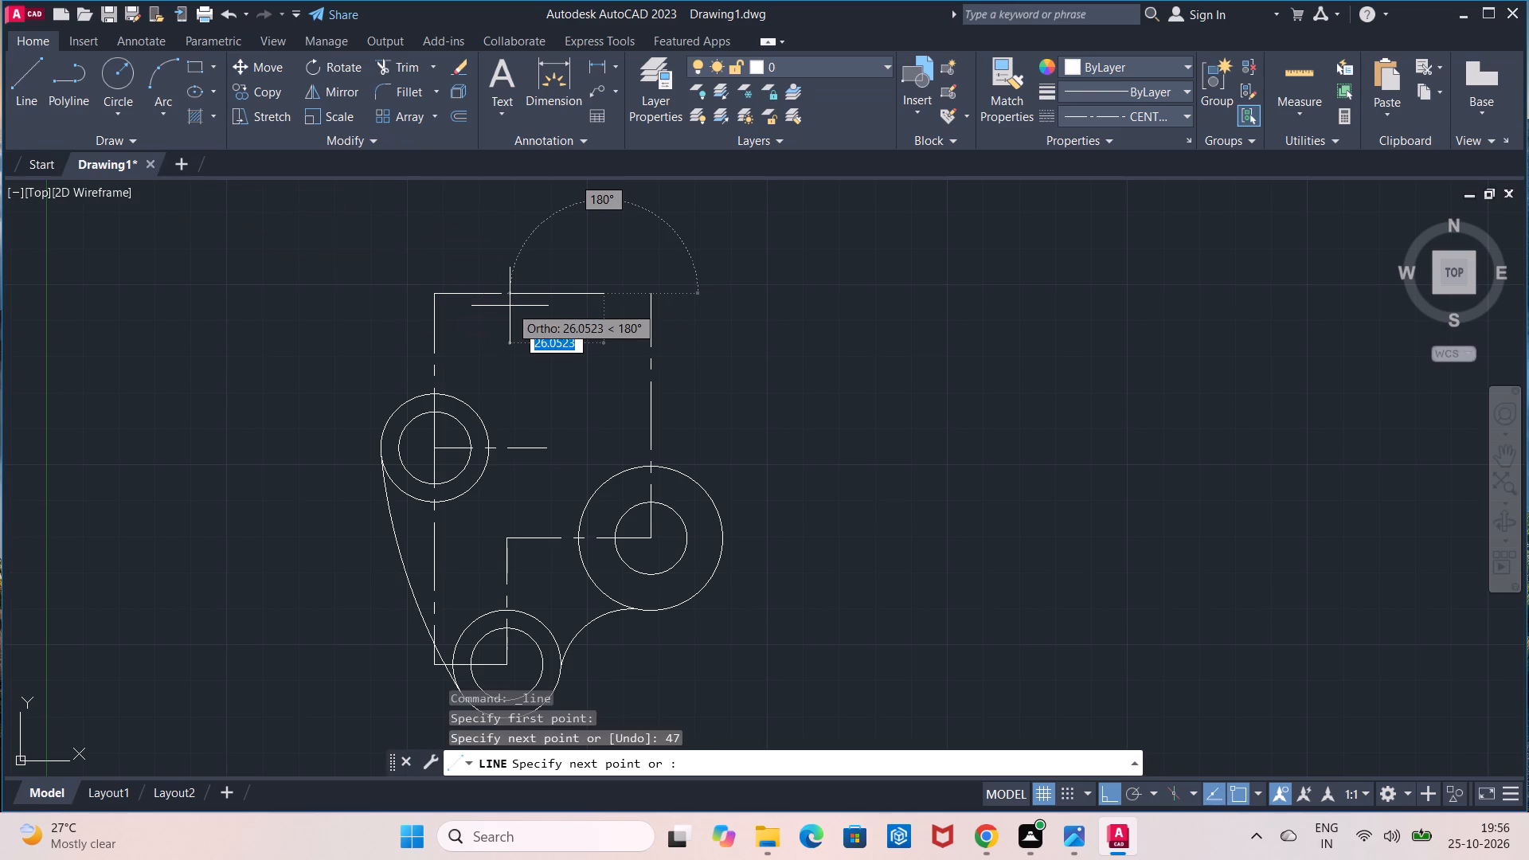
pyautogui.press('Escape')
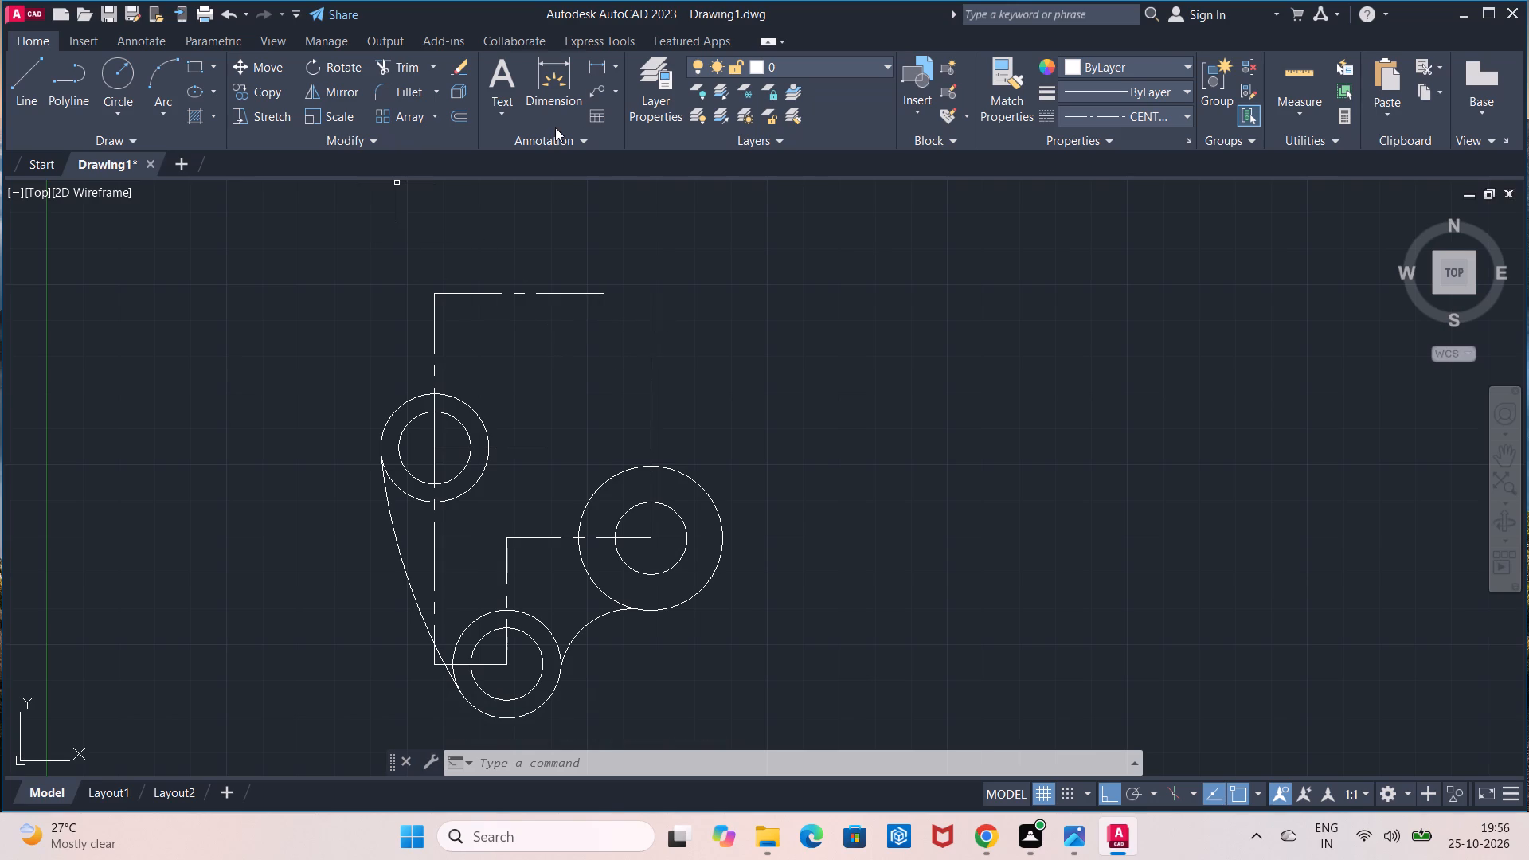
# With the linetype set to ByLayer, draw concentric circles of radius 12 and 6 at the free end of the top horizontal centre line.
pyautogui.click(1115, 116)
pyautogui.click(1130, 140)
pyautogui.click(128, 74)
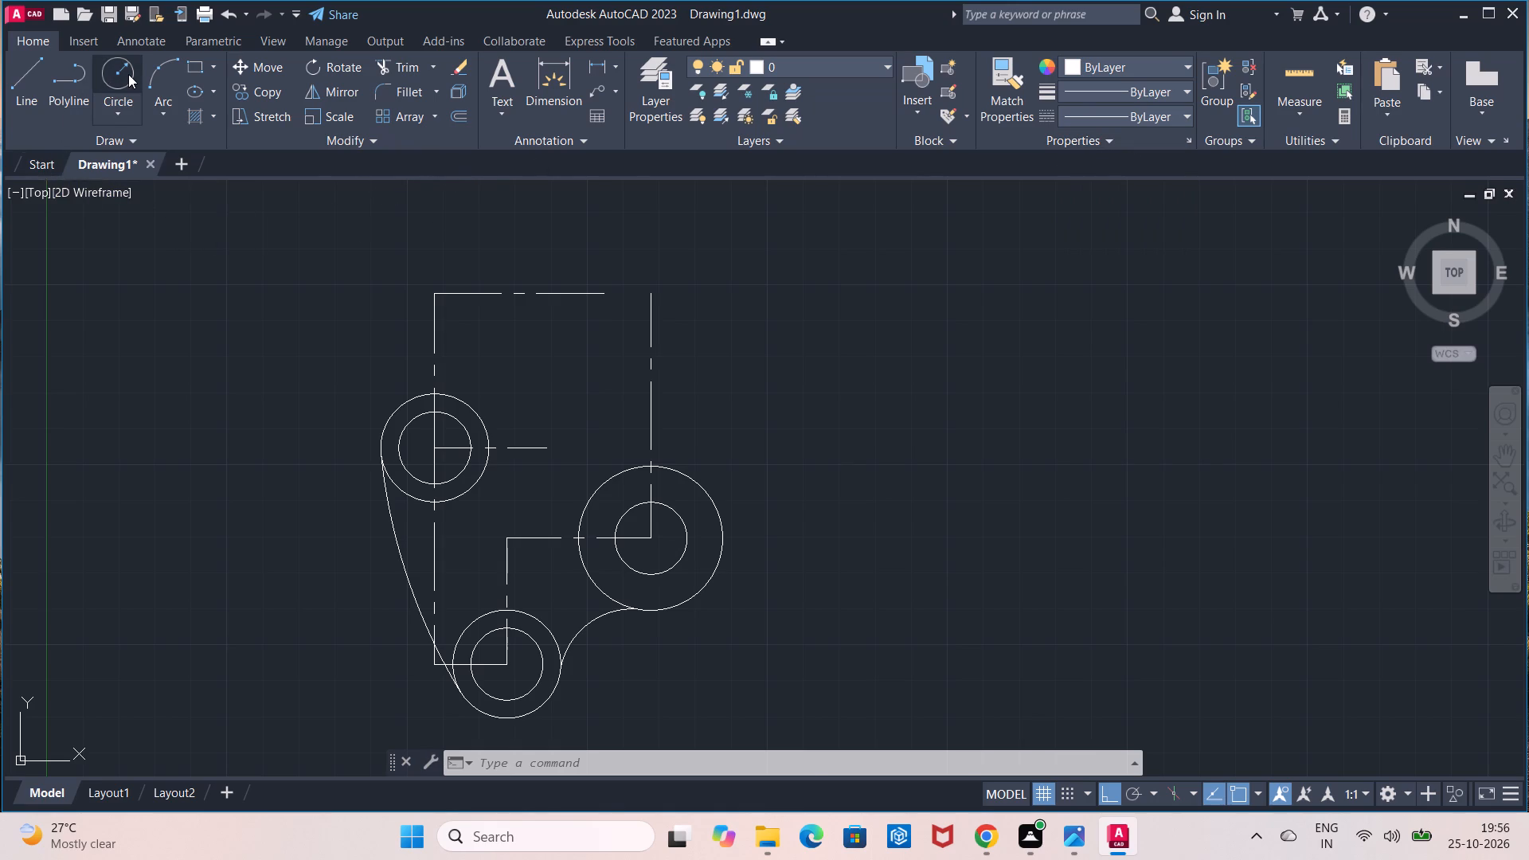
pyautogui.click(600, 290)
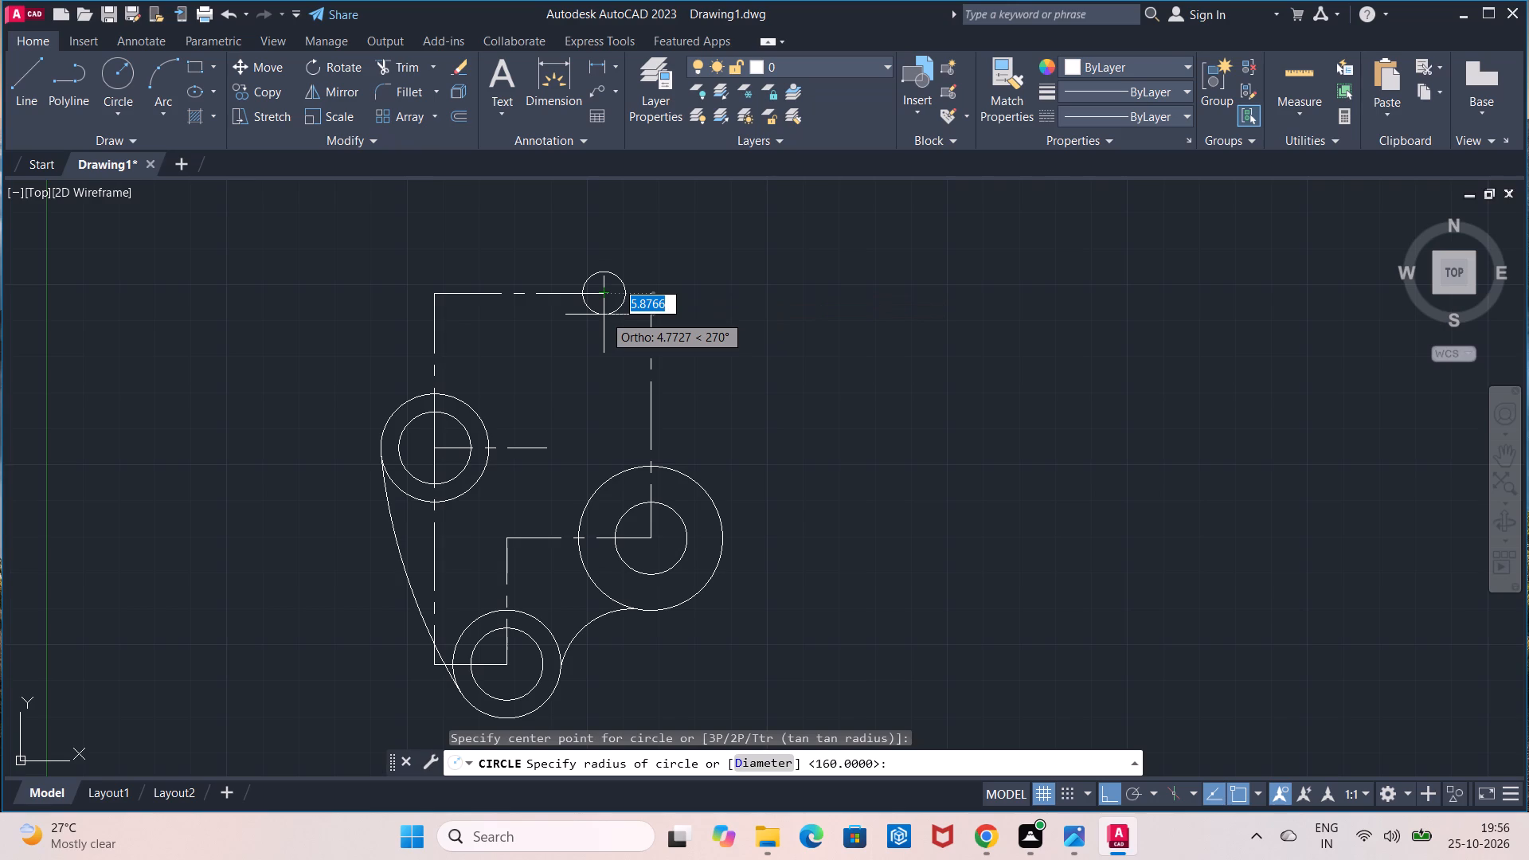
pyautogui.write('12')
pyautogui.press('Return')
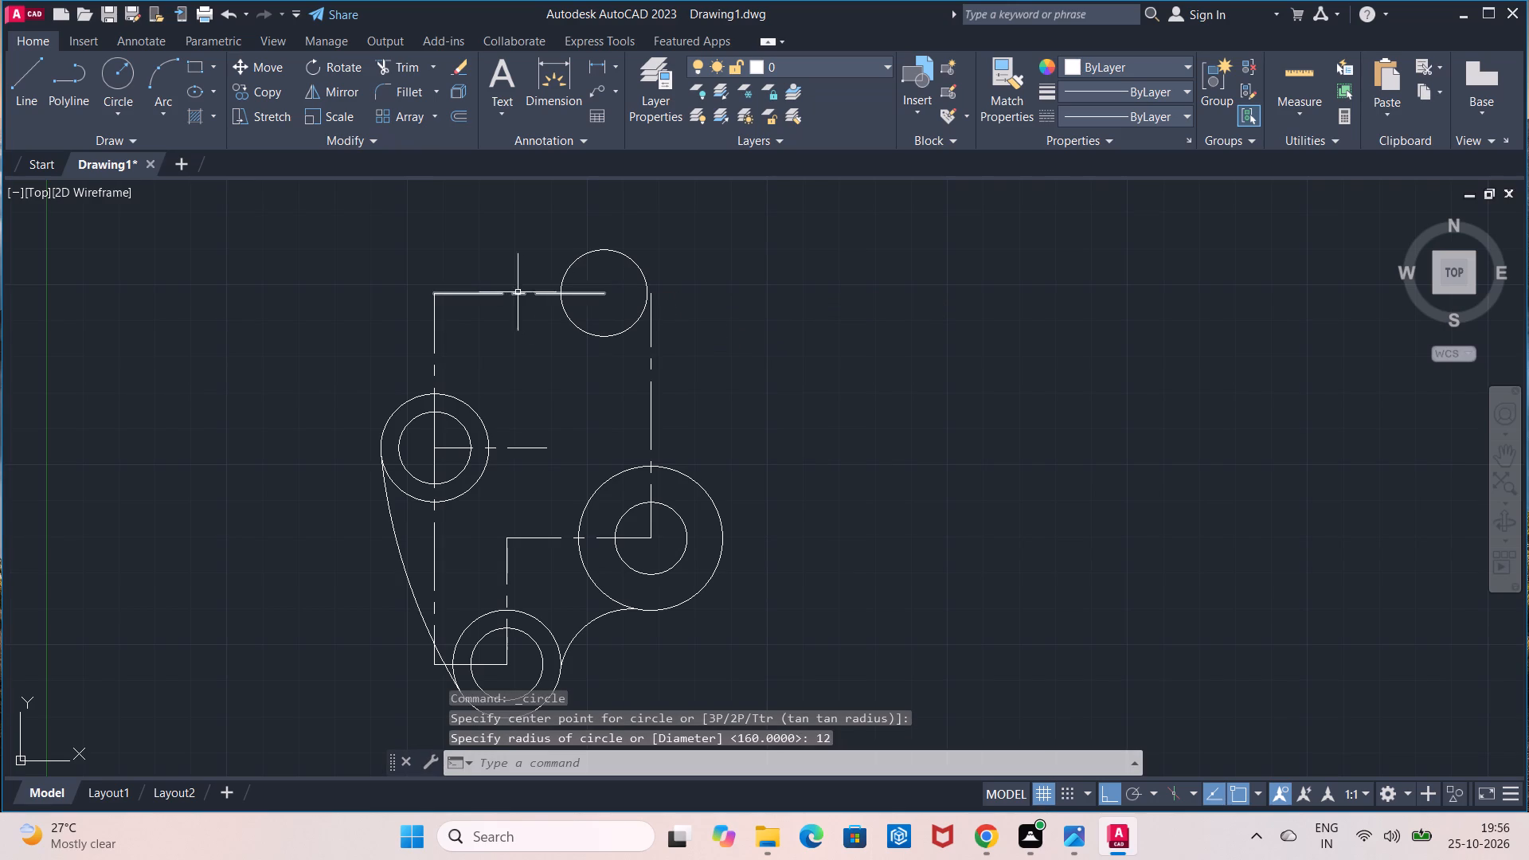
pyautogui.click(119, 86)
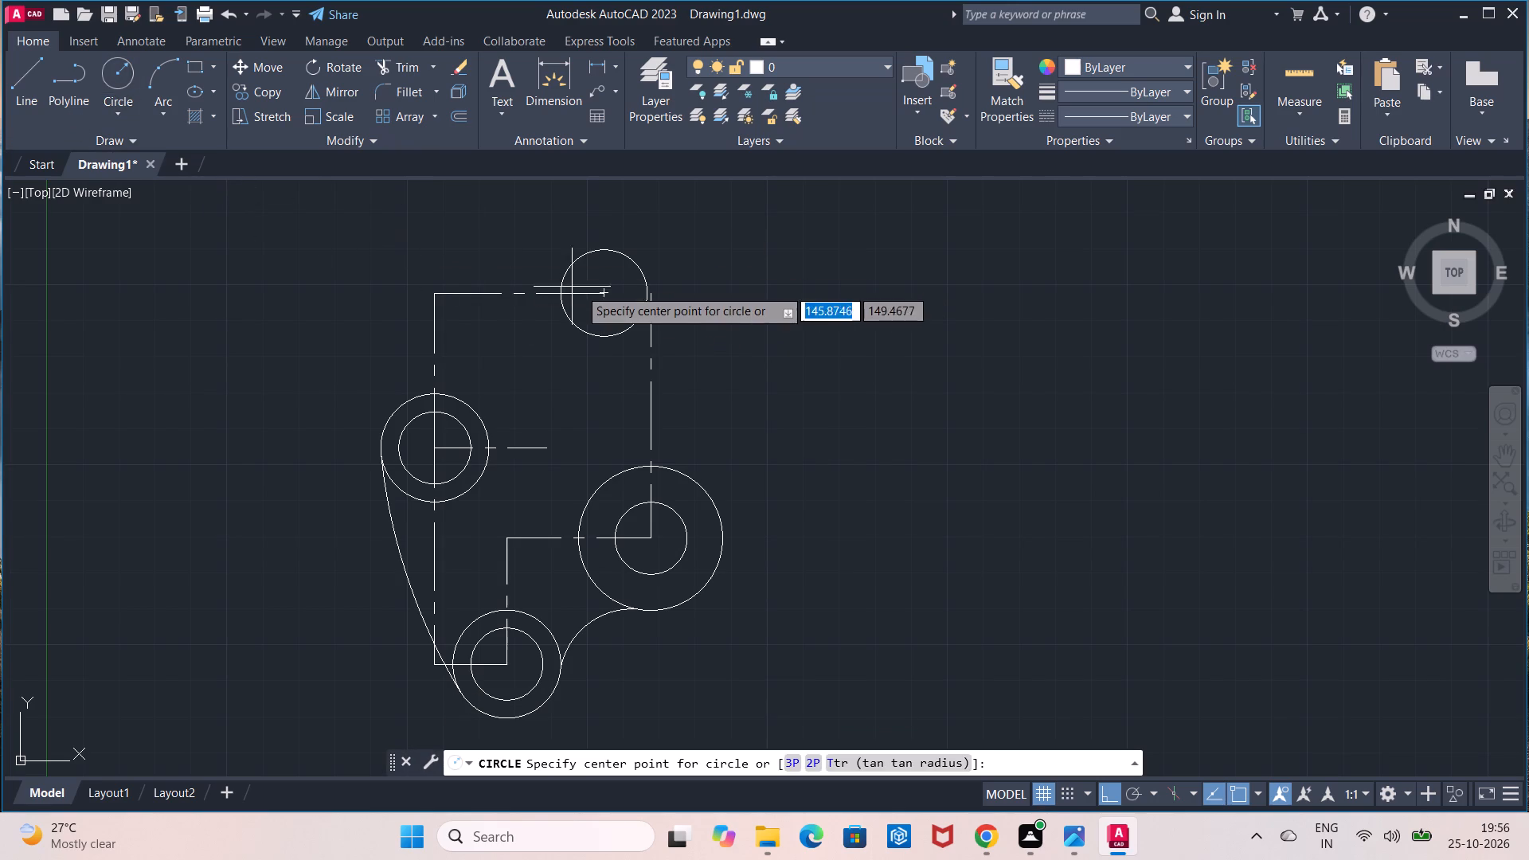
pyautogui.click(601, 299)
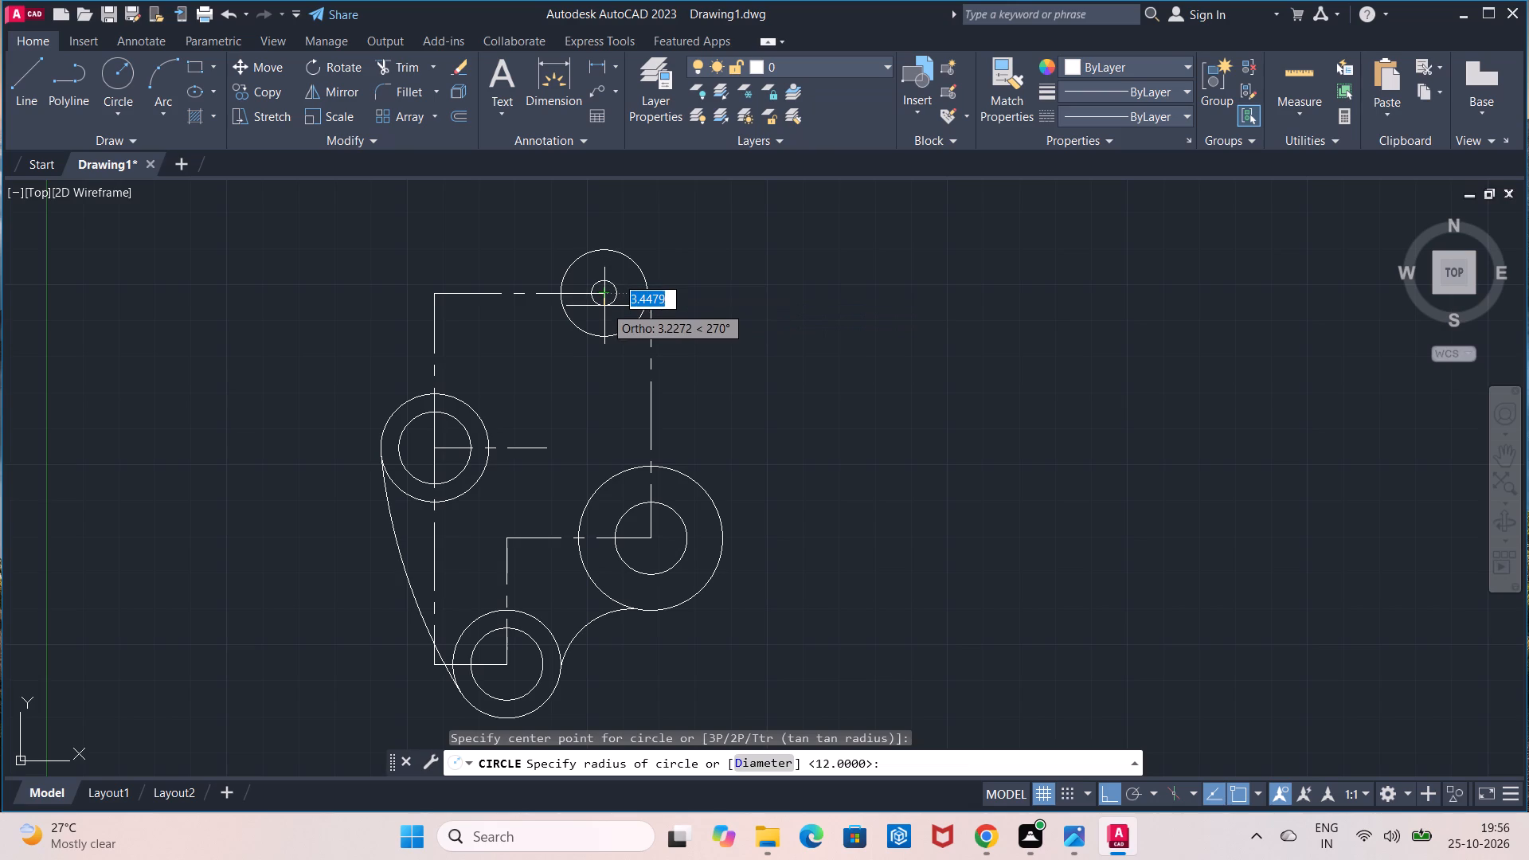
pyautogui.press('6')
pyautogui.press('Return')
pyautogui.press('Escape')
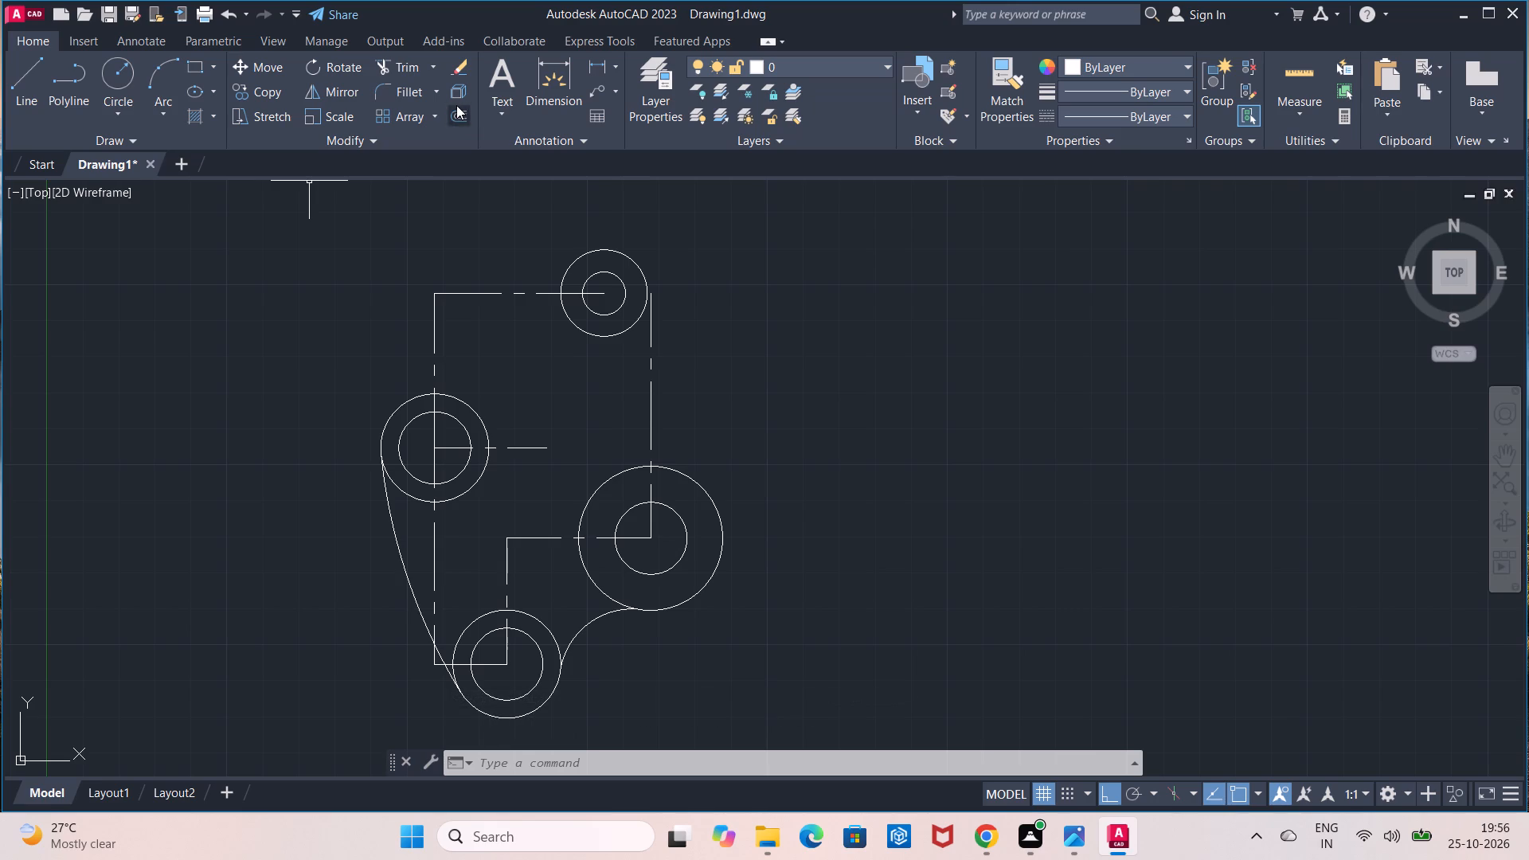
# With Ortho off and the CENTER2 linetype, draw a slanted line 23 long at 110° down-left from the top circles' centre.
pyautogui.click(1059, 117)
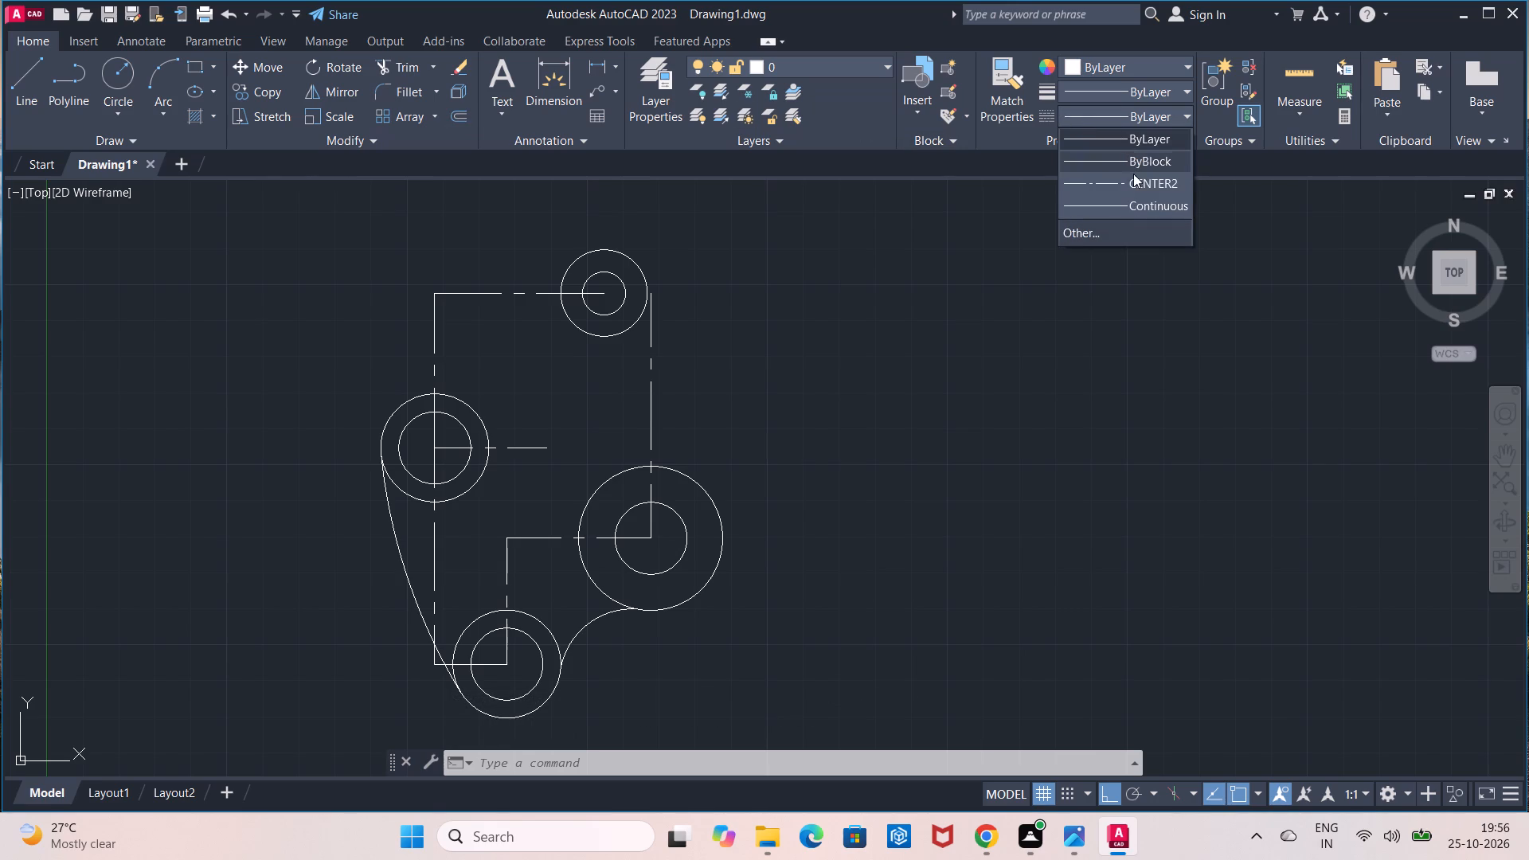
pyautogui.click(1136, 186)
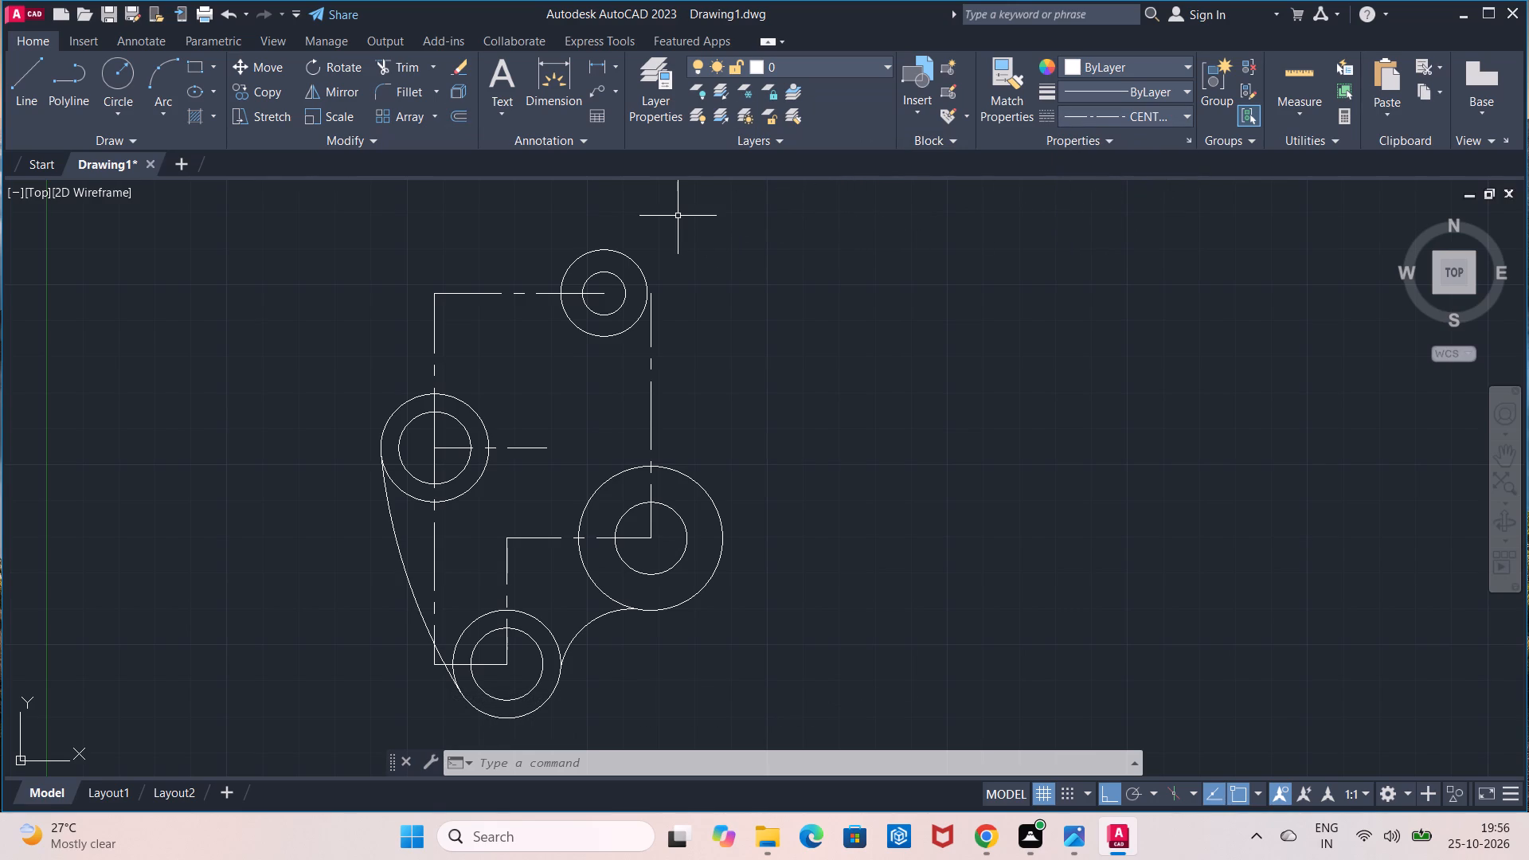
pyautogui.click(1108, 795)
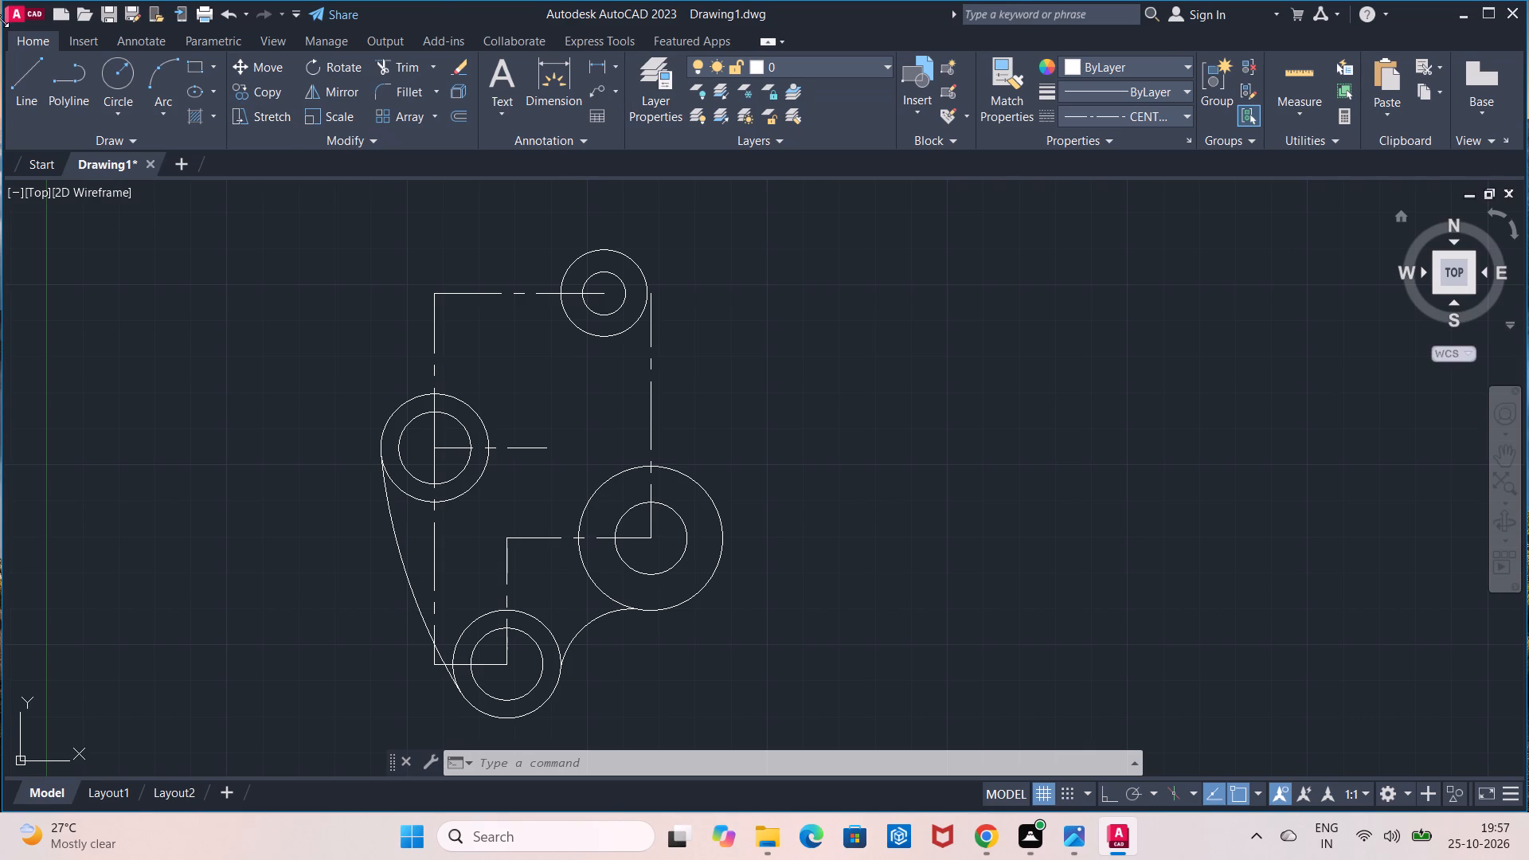
pyautogui.click(29, 74)
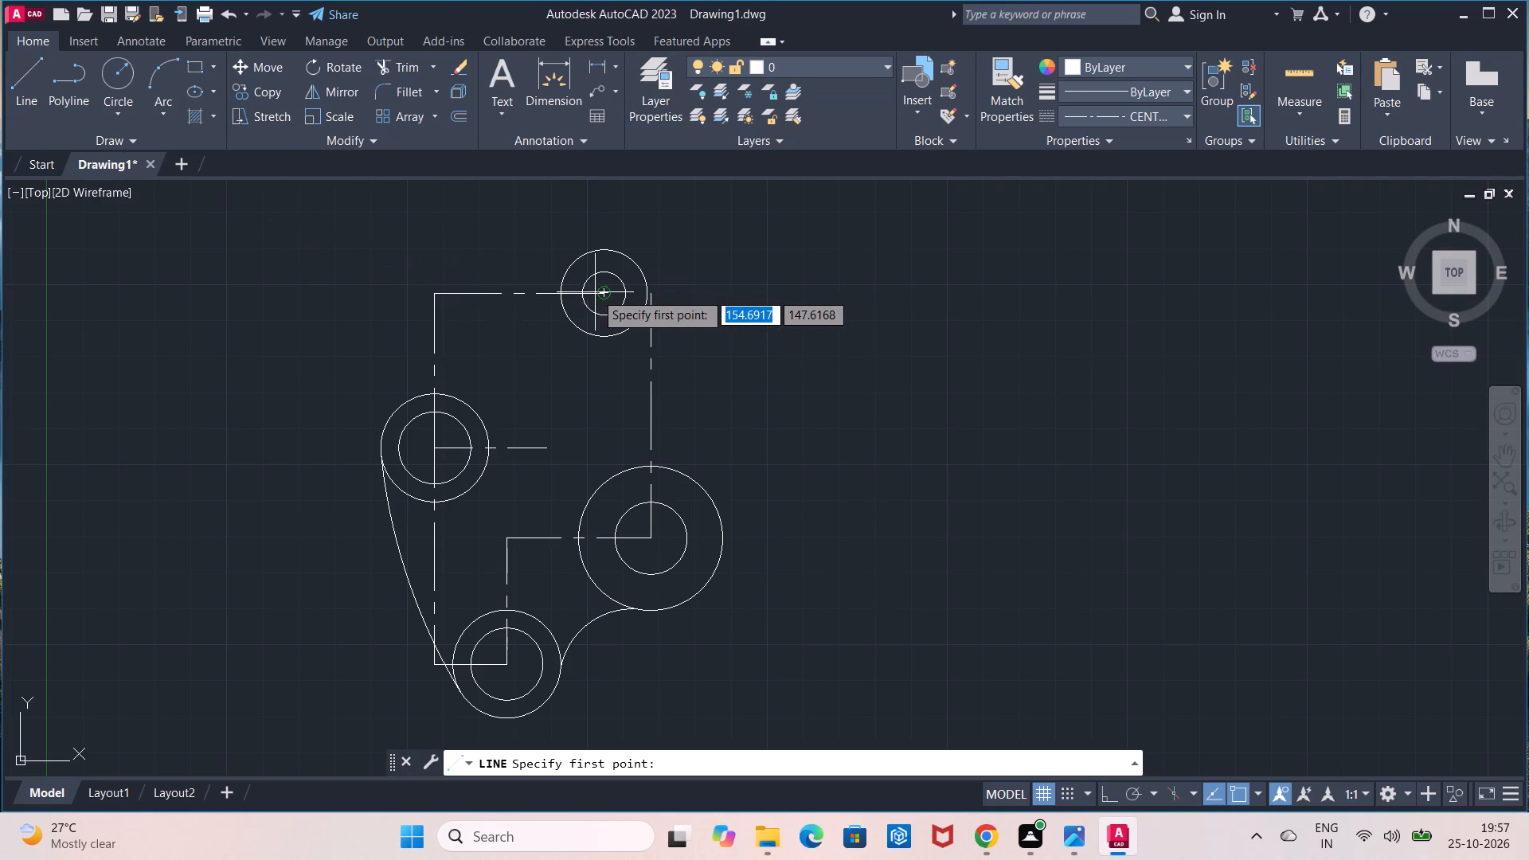
pyautogui.click(604, 292)
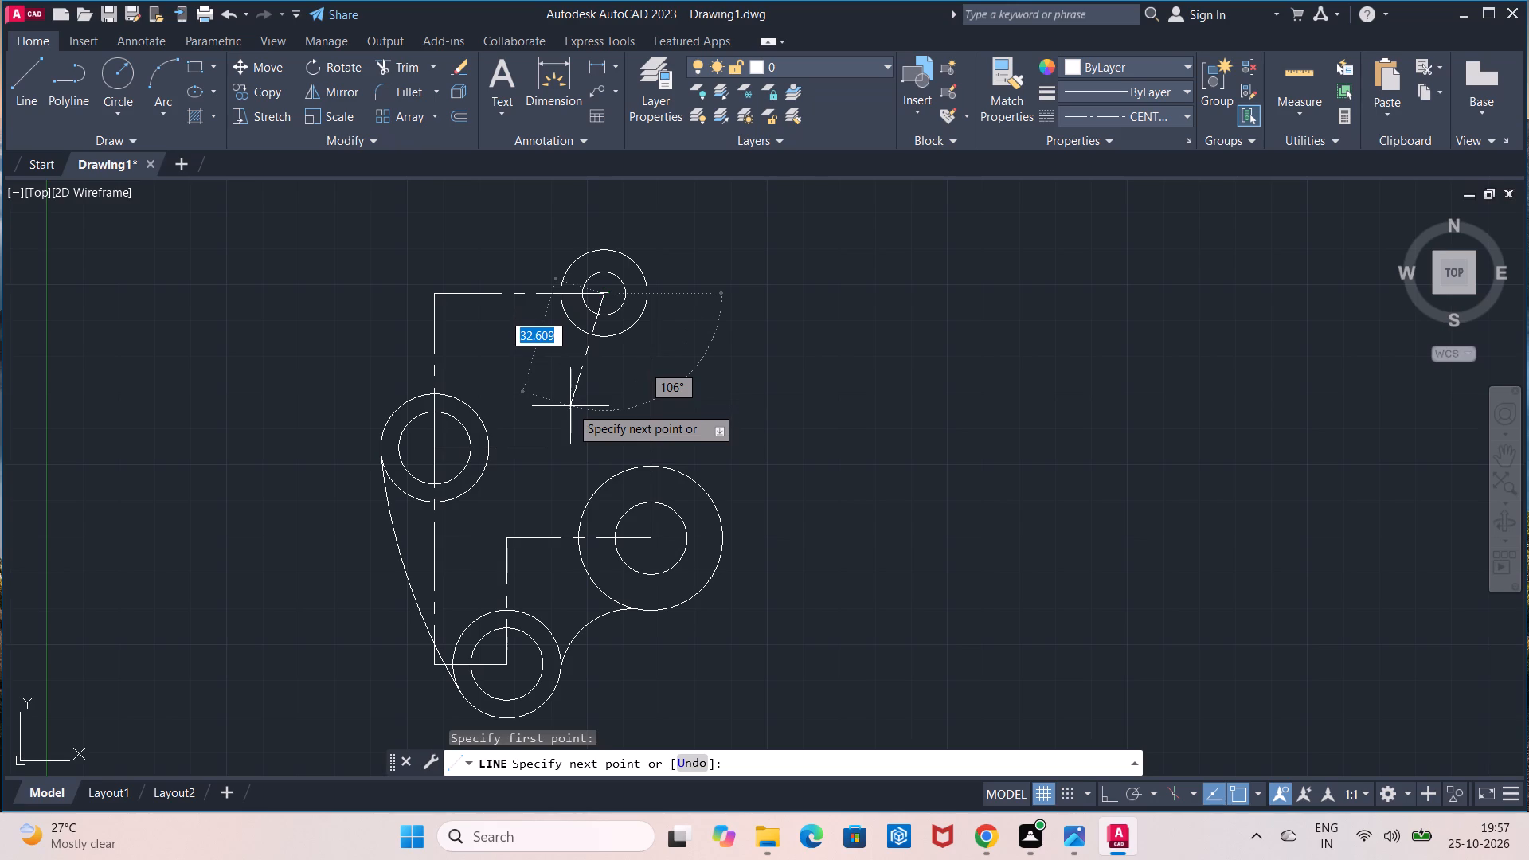
pyautogui.write('23')
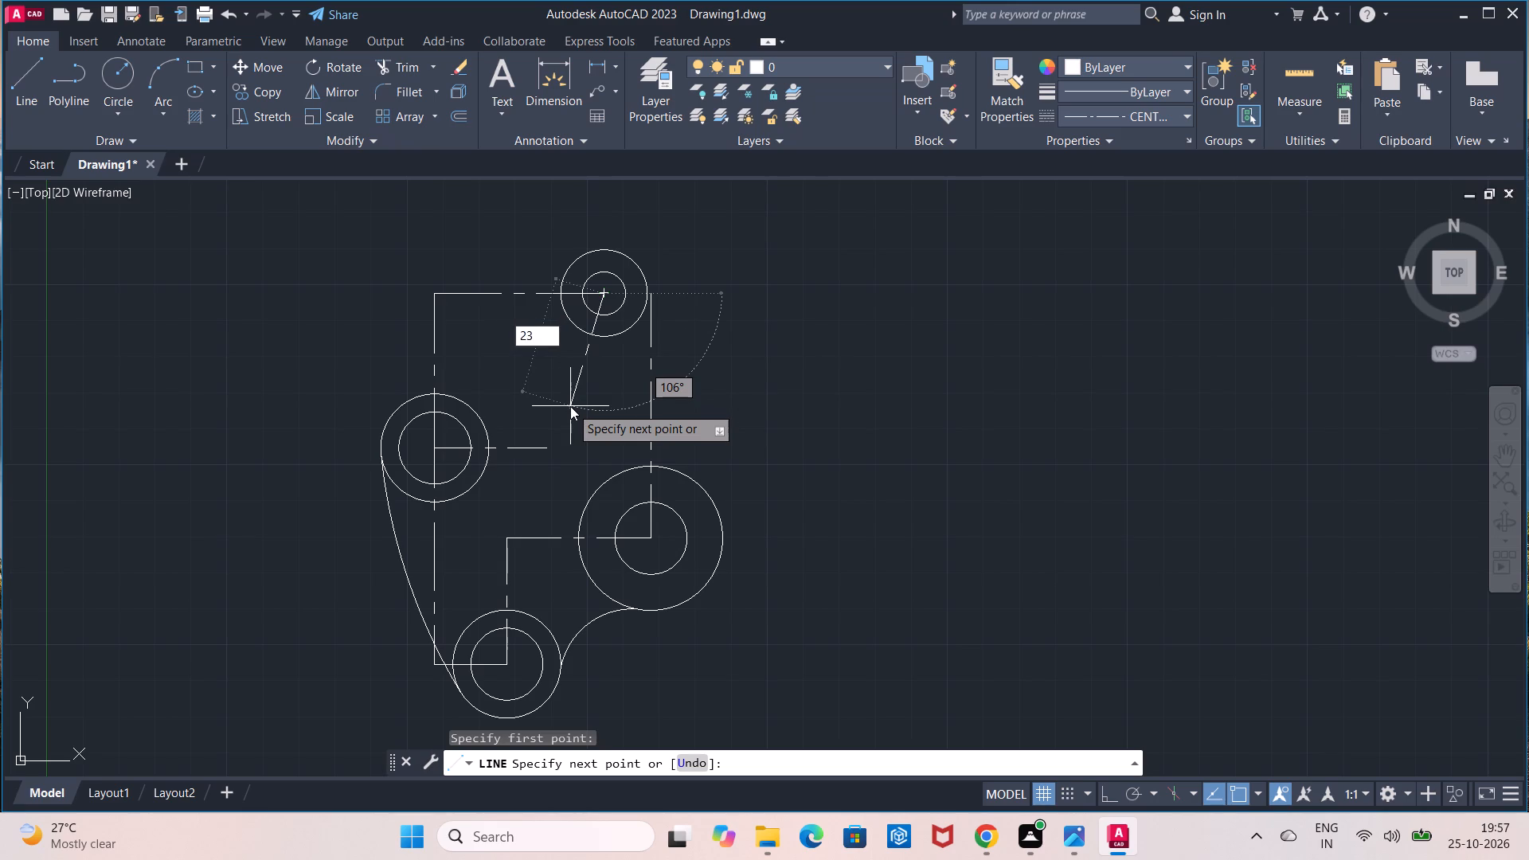
pyautogui.press('Tab')
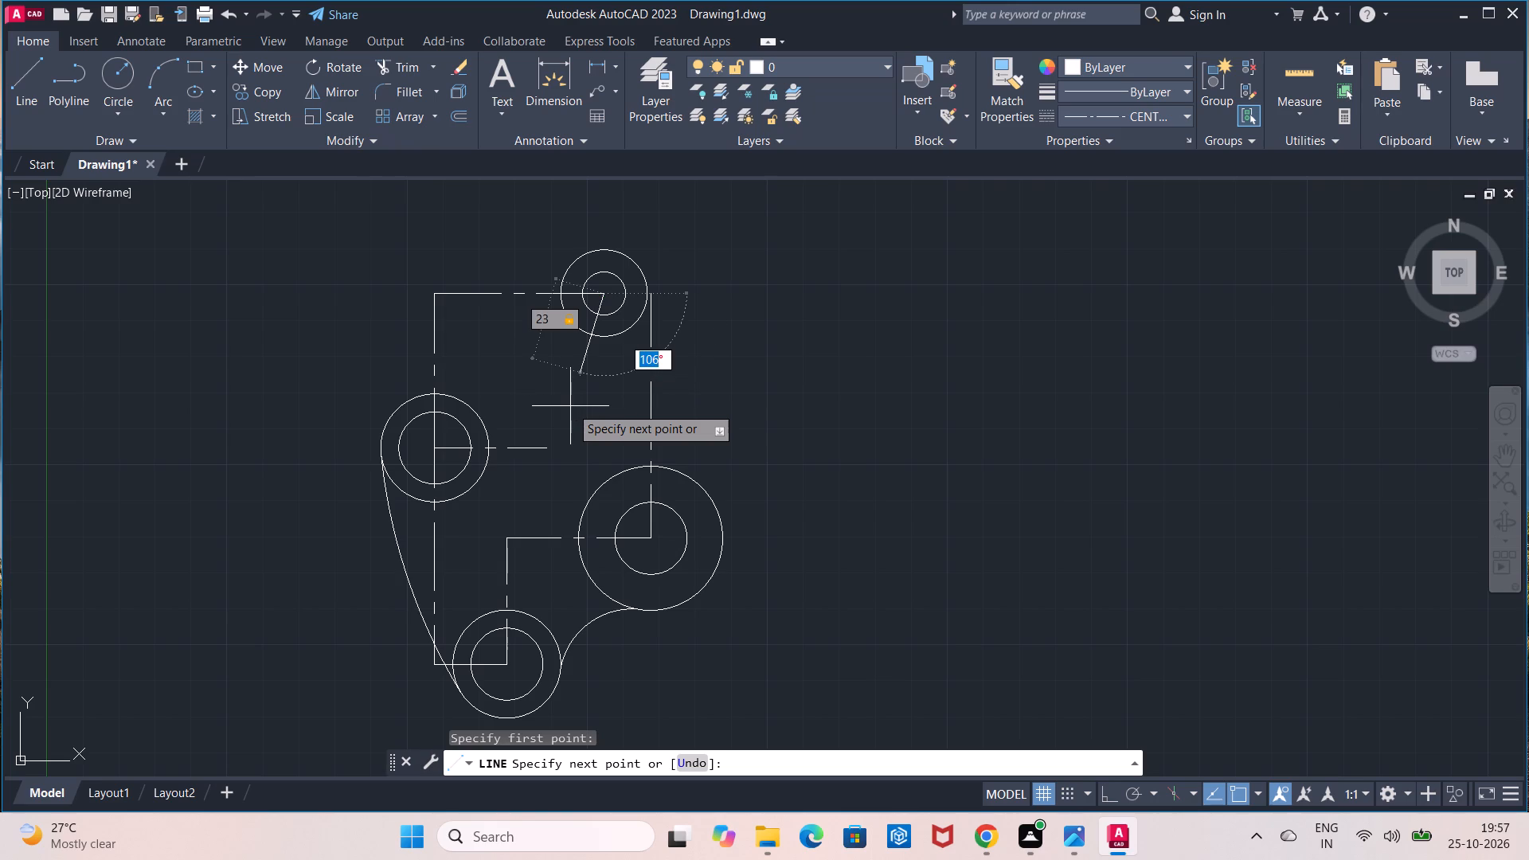
pyautogui.write('11')
pyautogui.press('0')
pyautogui.press('Return')
pyautogui.press('Escape')
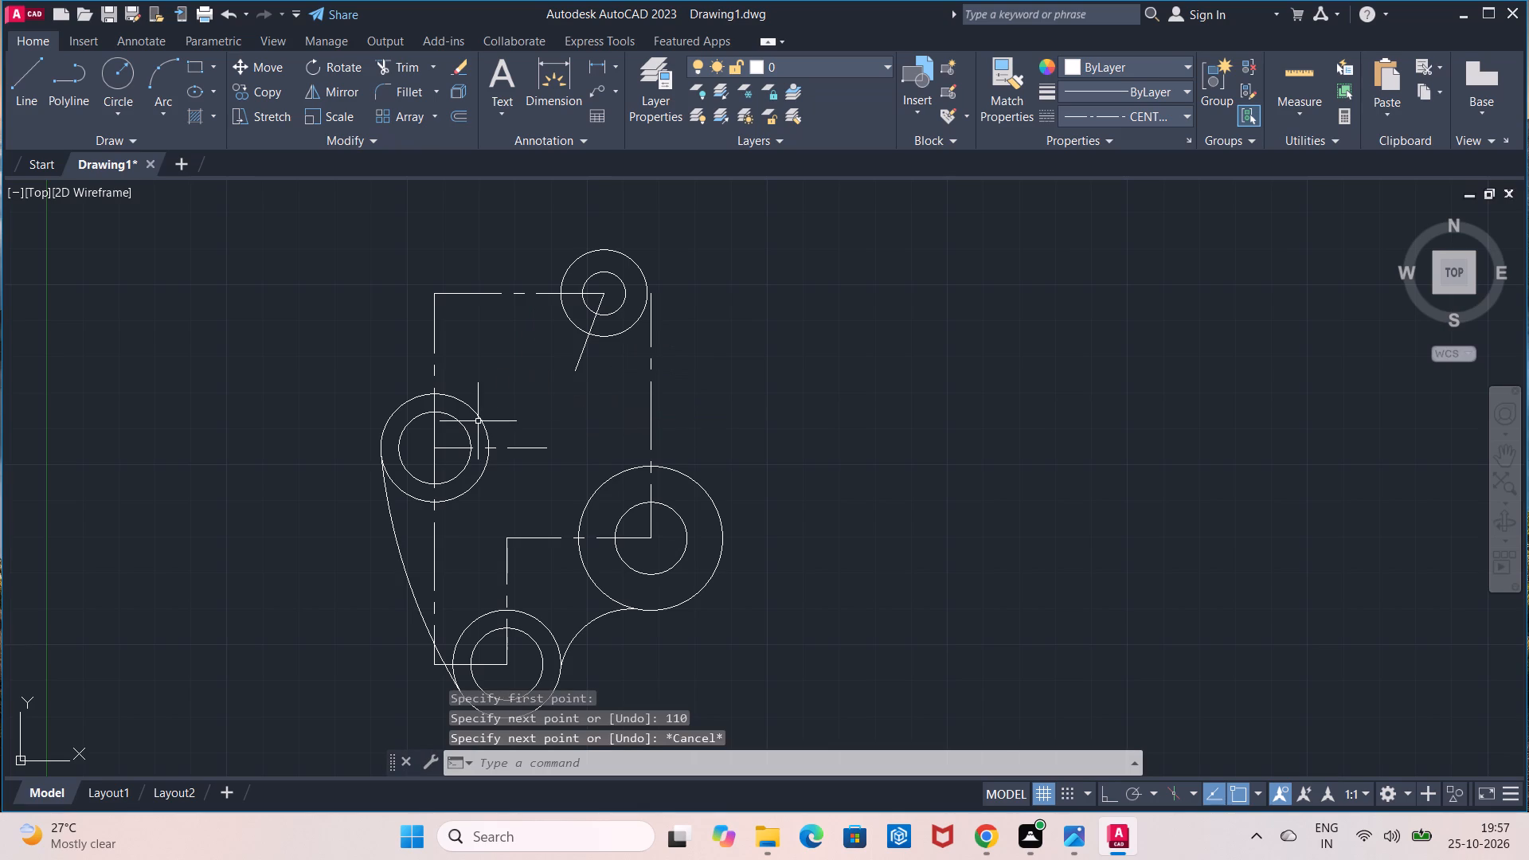
# Check the angle between the slanted line and the right vertical centre line using an angular dimension, without placing it.
pyautogui.click(612, 67)
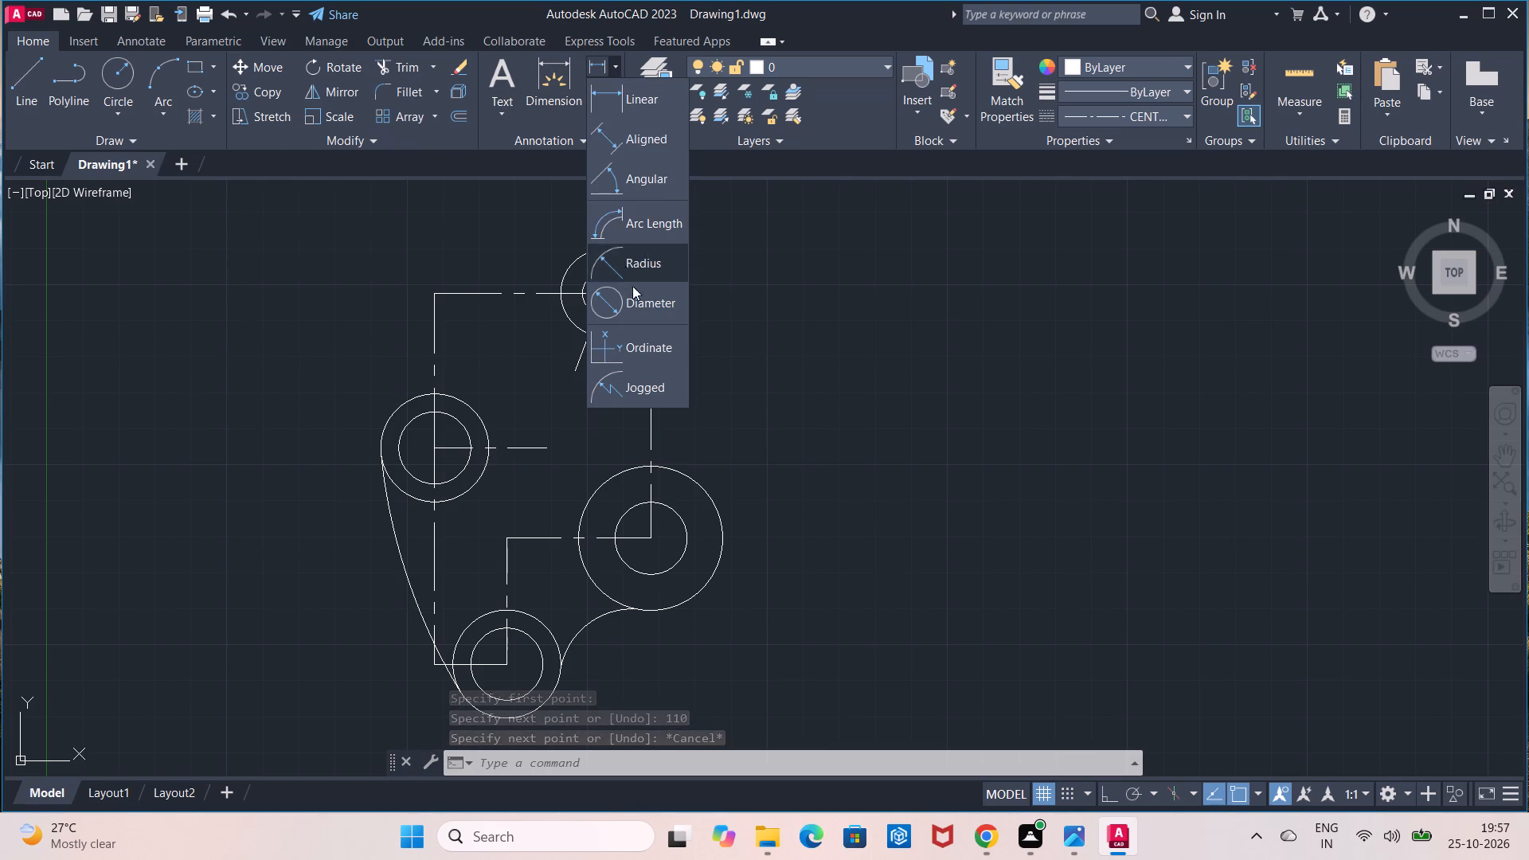
pyautogui.click(632, 190)
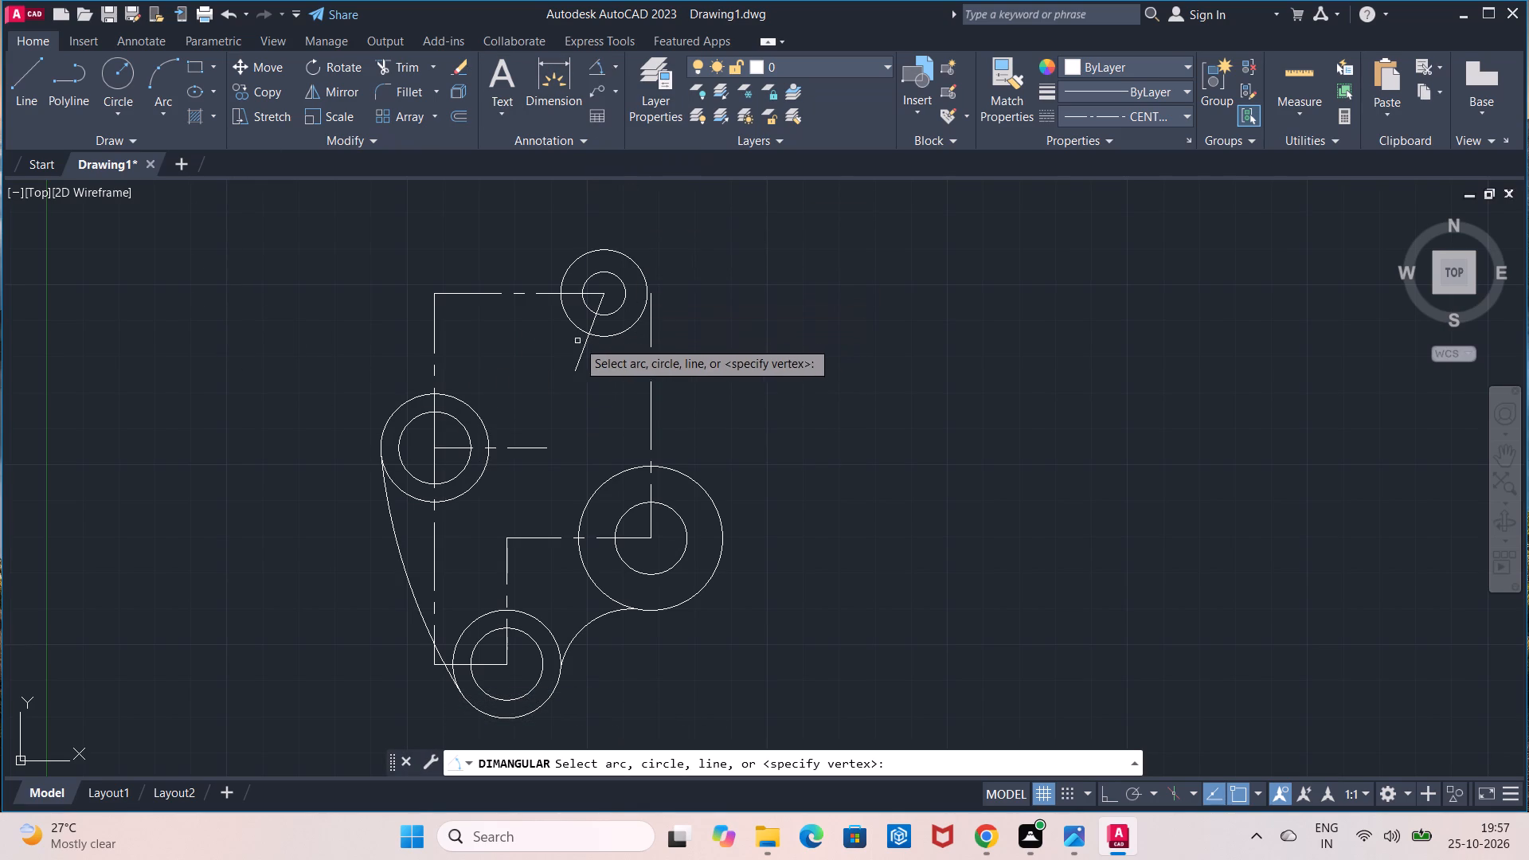
pyautogui.click(577, 363)
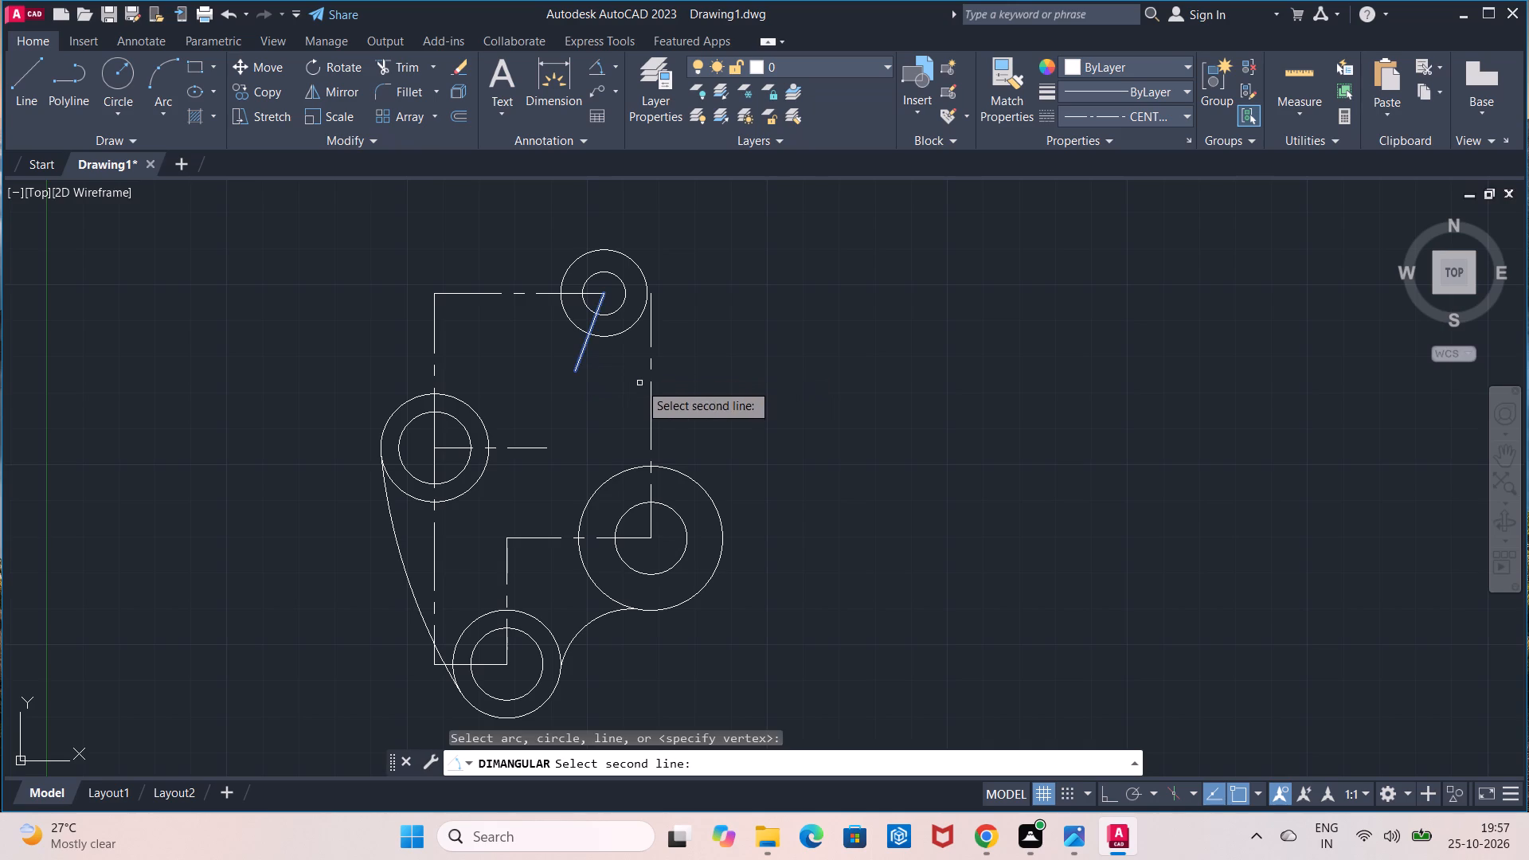
pyautogui.click(651, 398)
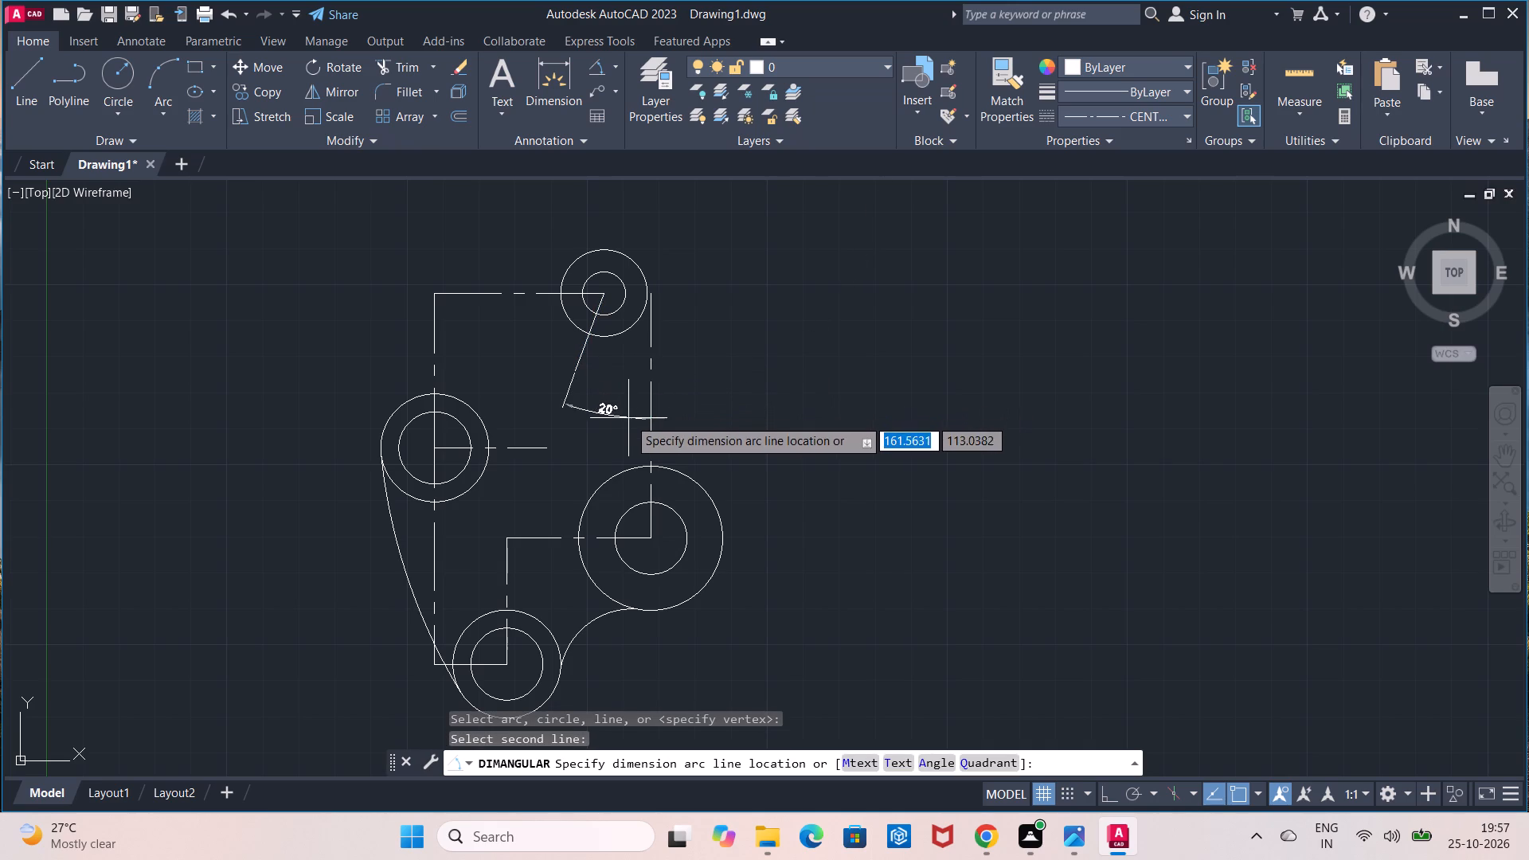
pyautogui.press('Escape')
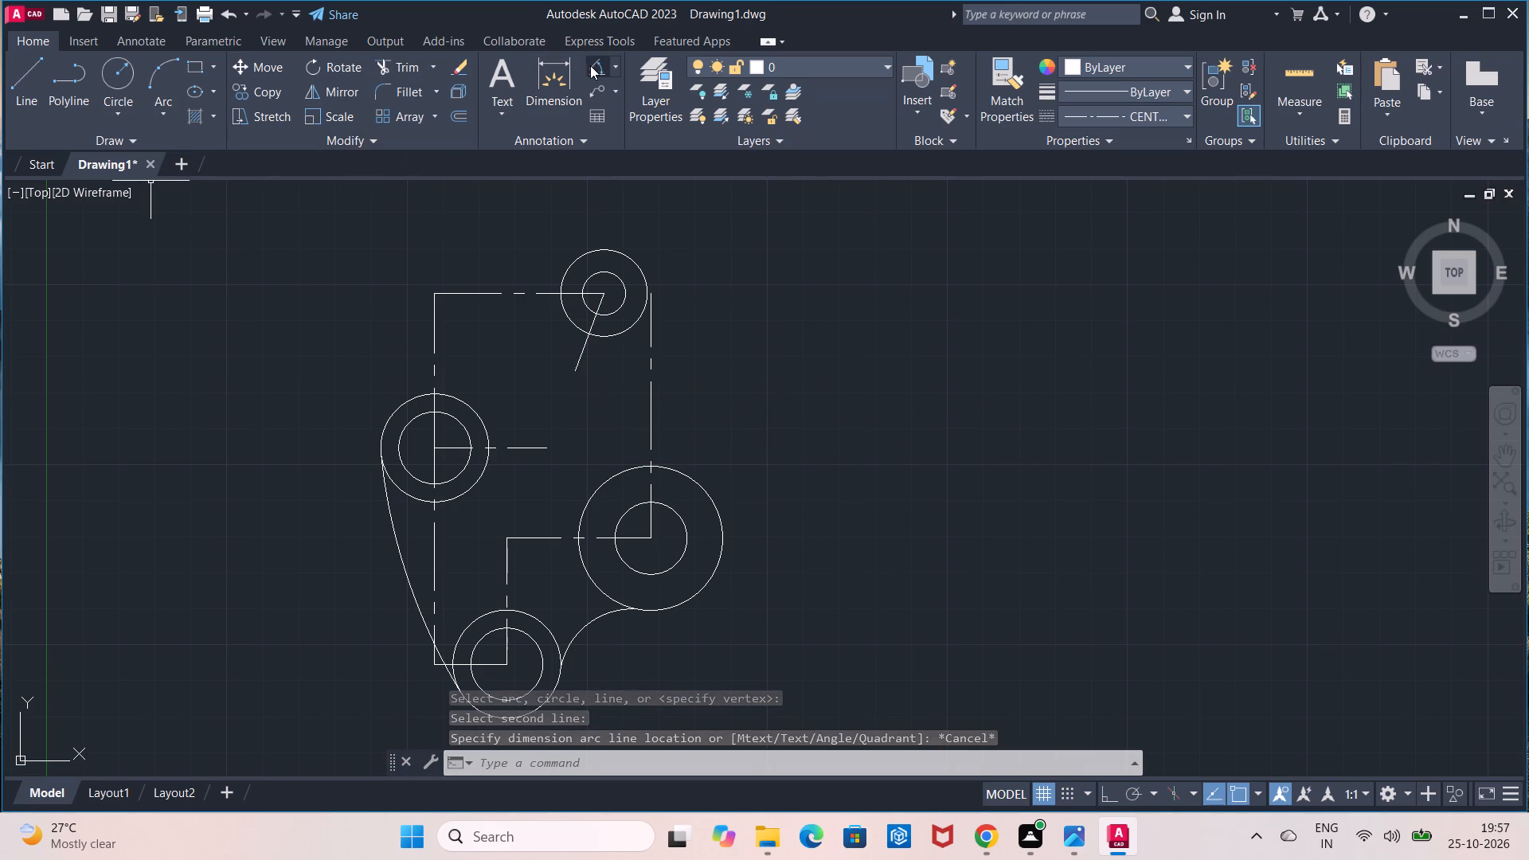
# Check the slanted line's length between its endpoints using an aligned dimension, without placing it.
pyautogui.click(615, 68)
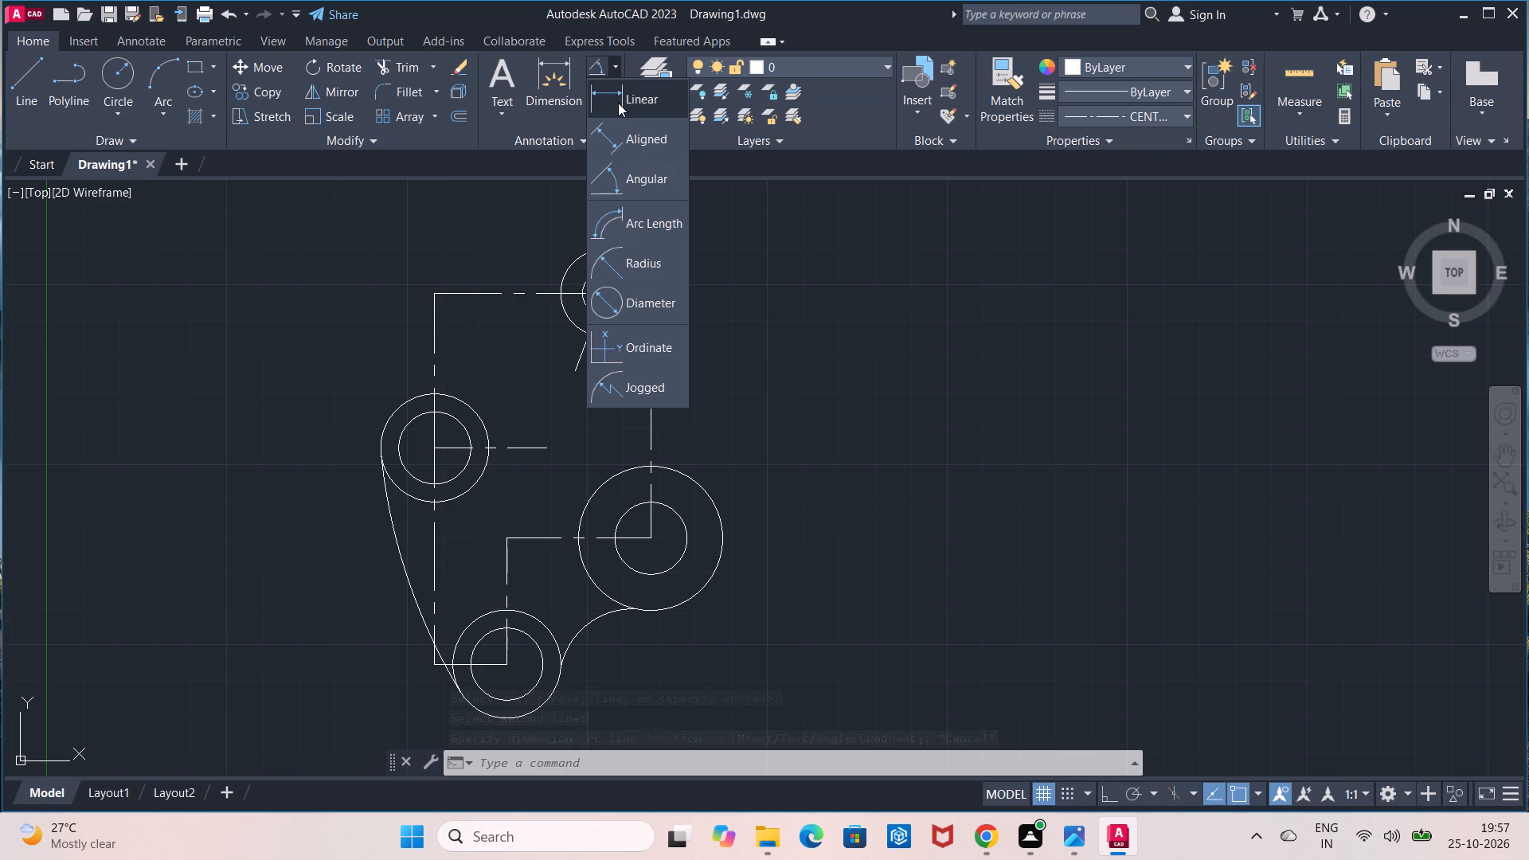
pyautogui.click(622, 128)
pyautogui.click(607, 294)
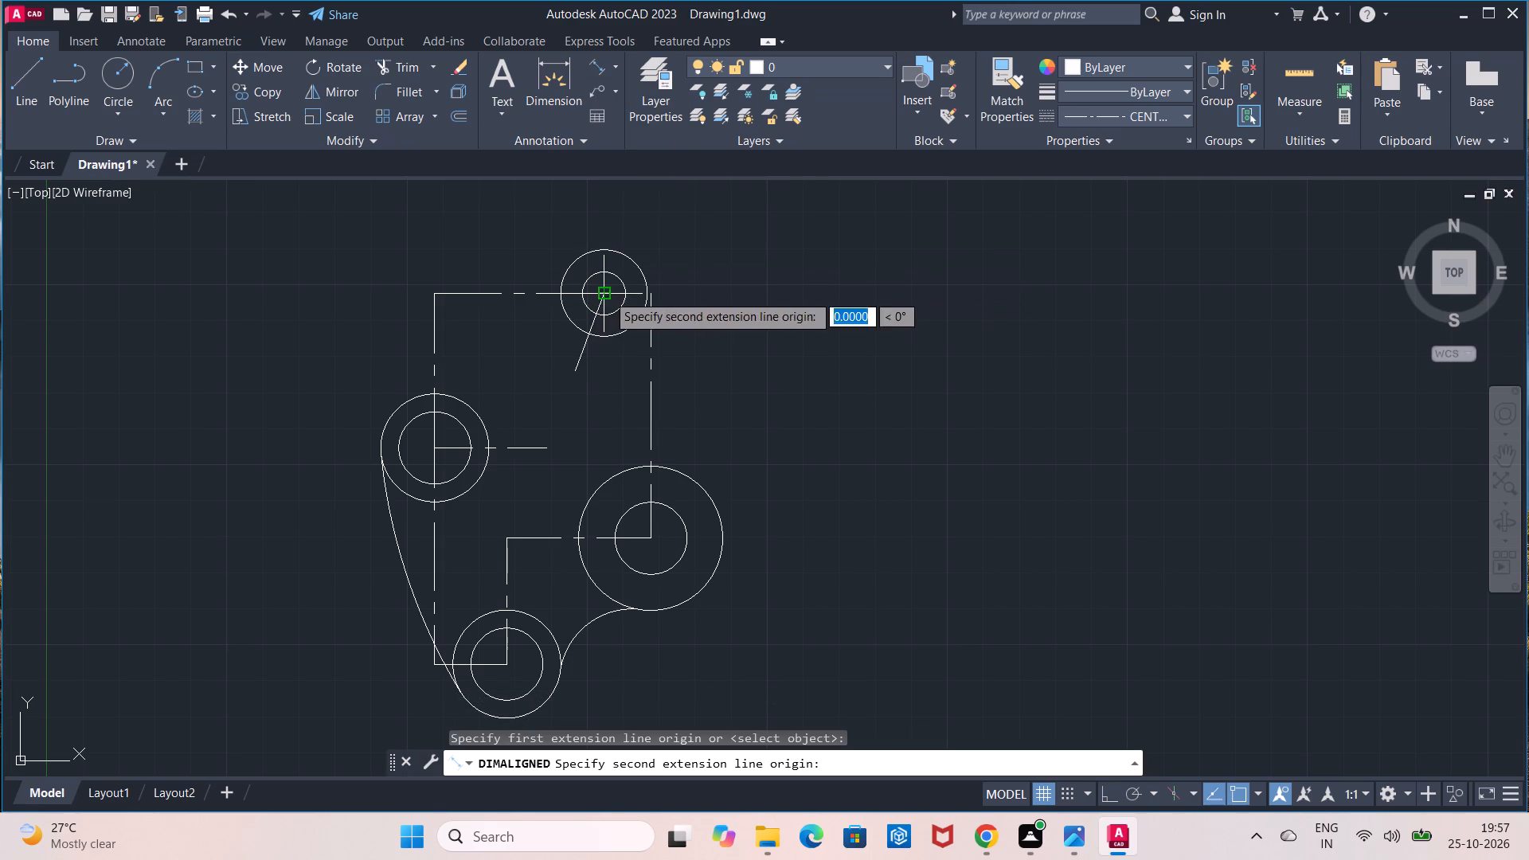
pyautogui.click(577, 375)
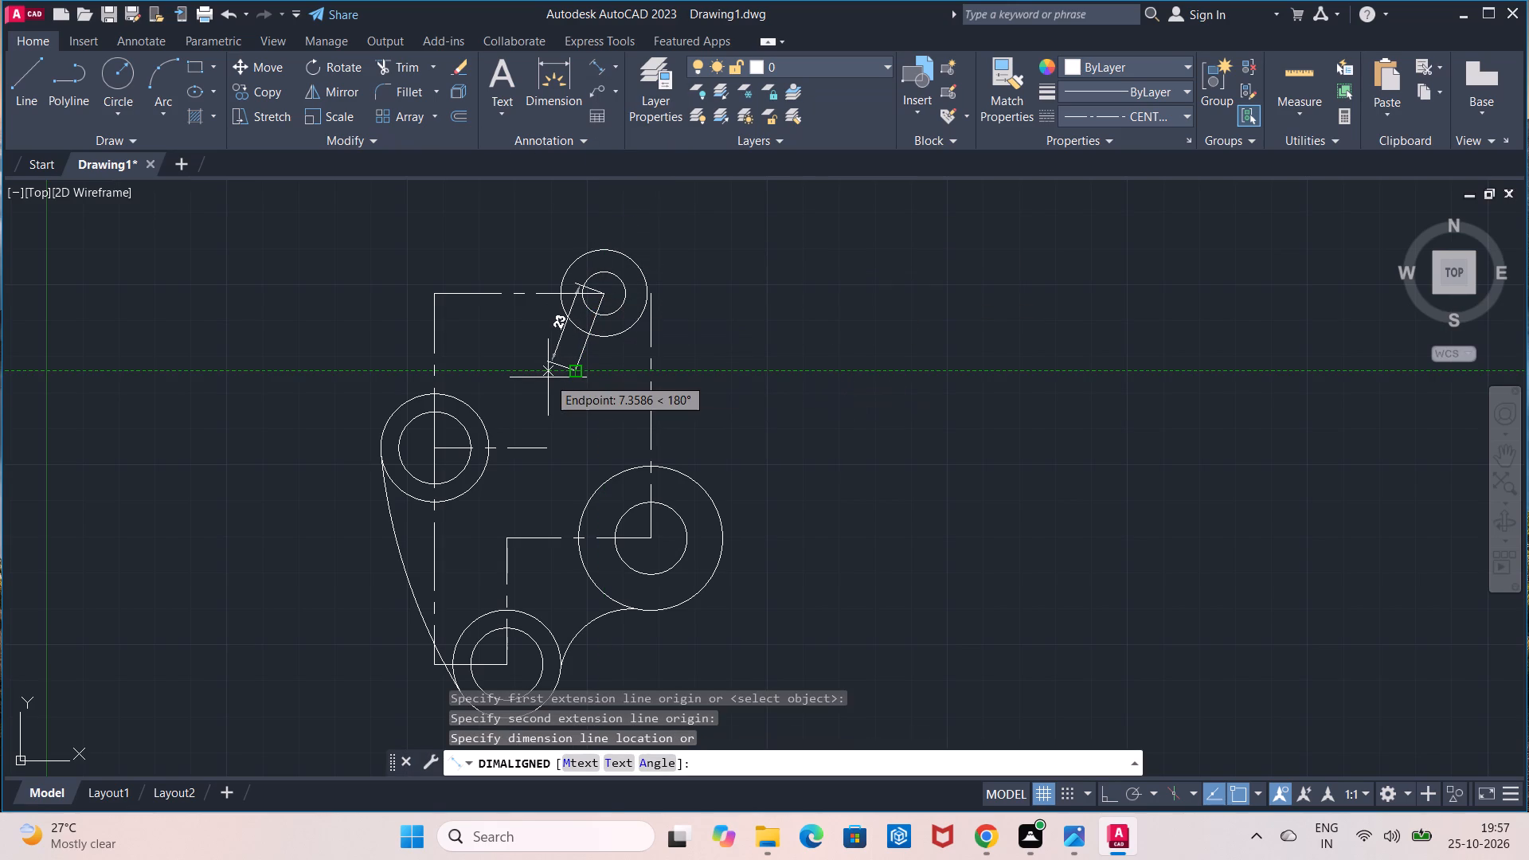
pyautogui.press('Escape')
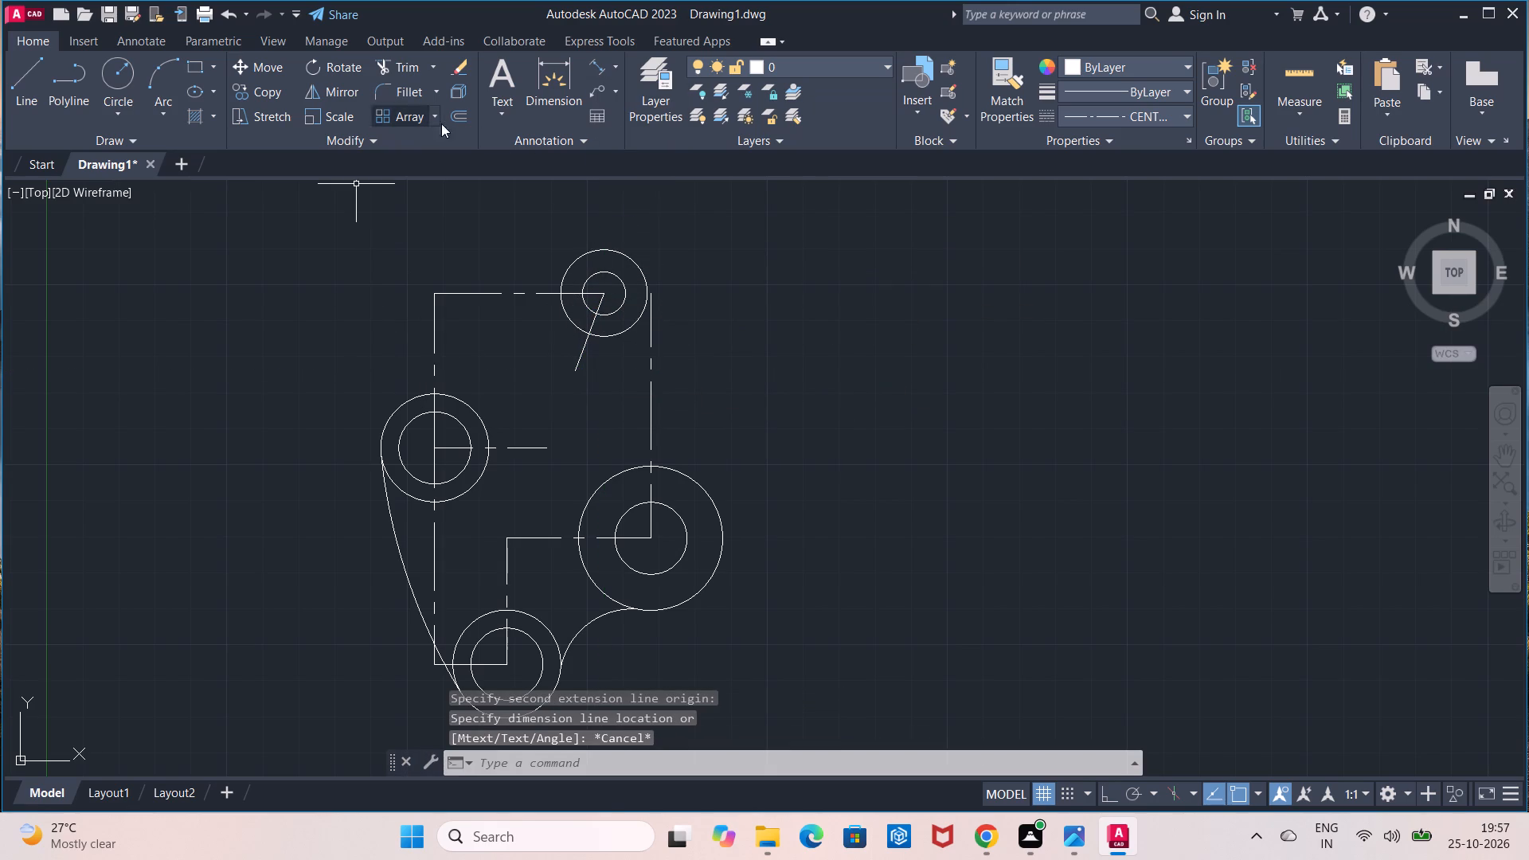
# With the linetype set to ByLayer, draw concentric circles of radius 12 and 6 at the slanted line's lower end.
pyautogui.click(1134, 117)
pyautogui.click(1138, 133)
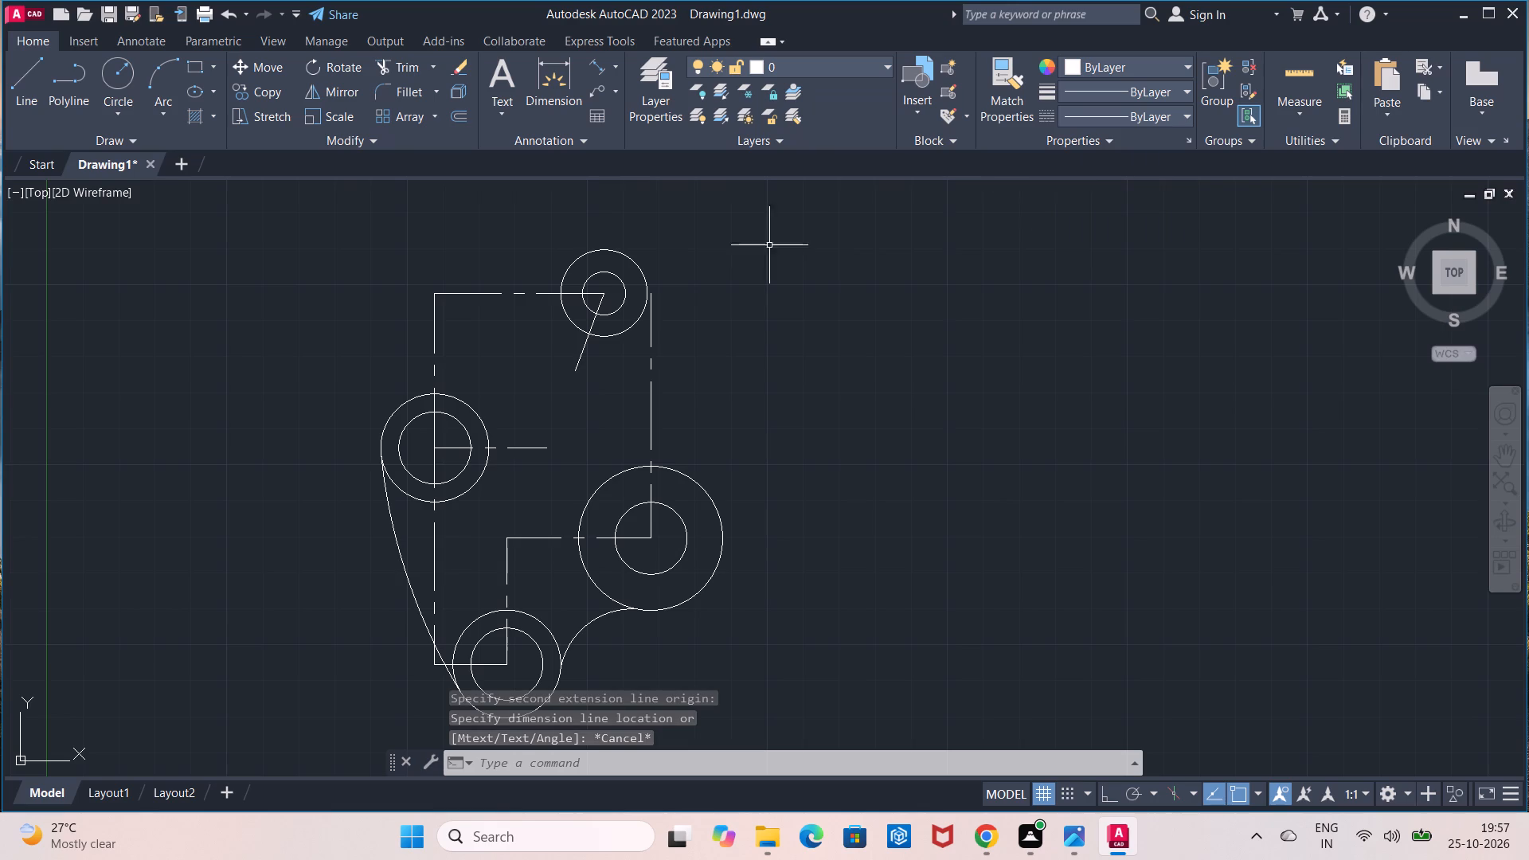
pyautogui.click(116, 84)
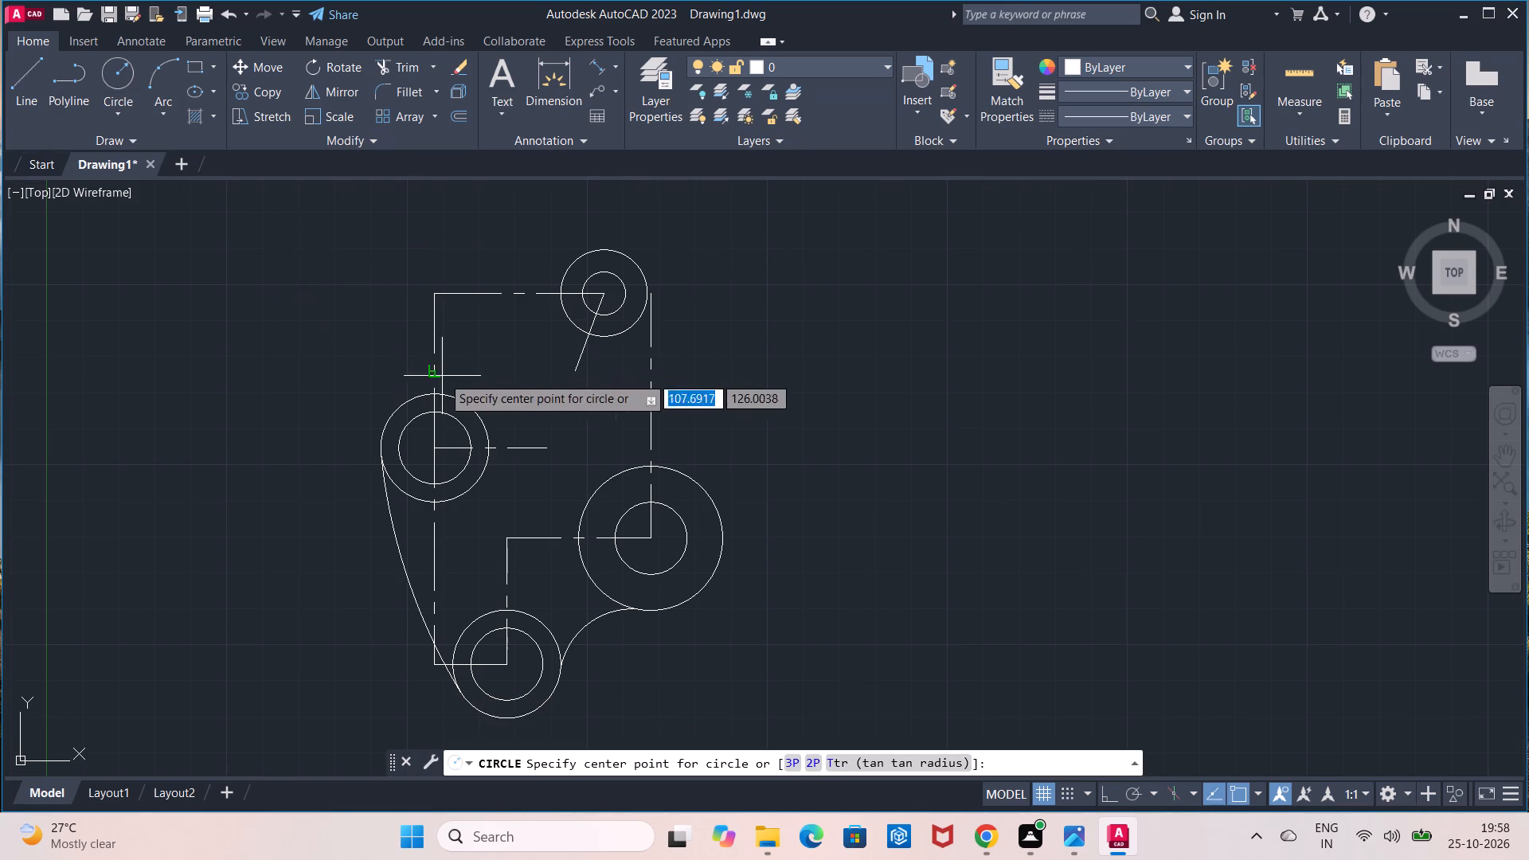
pyautogui.click(580, 366)
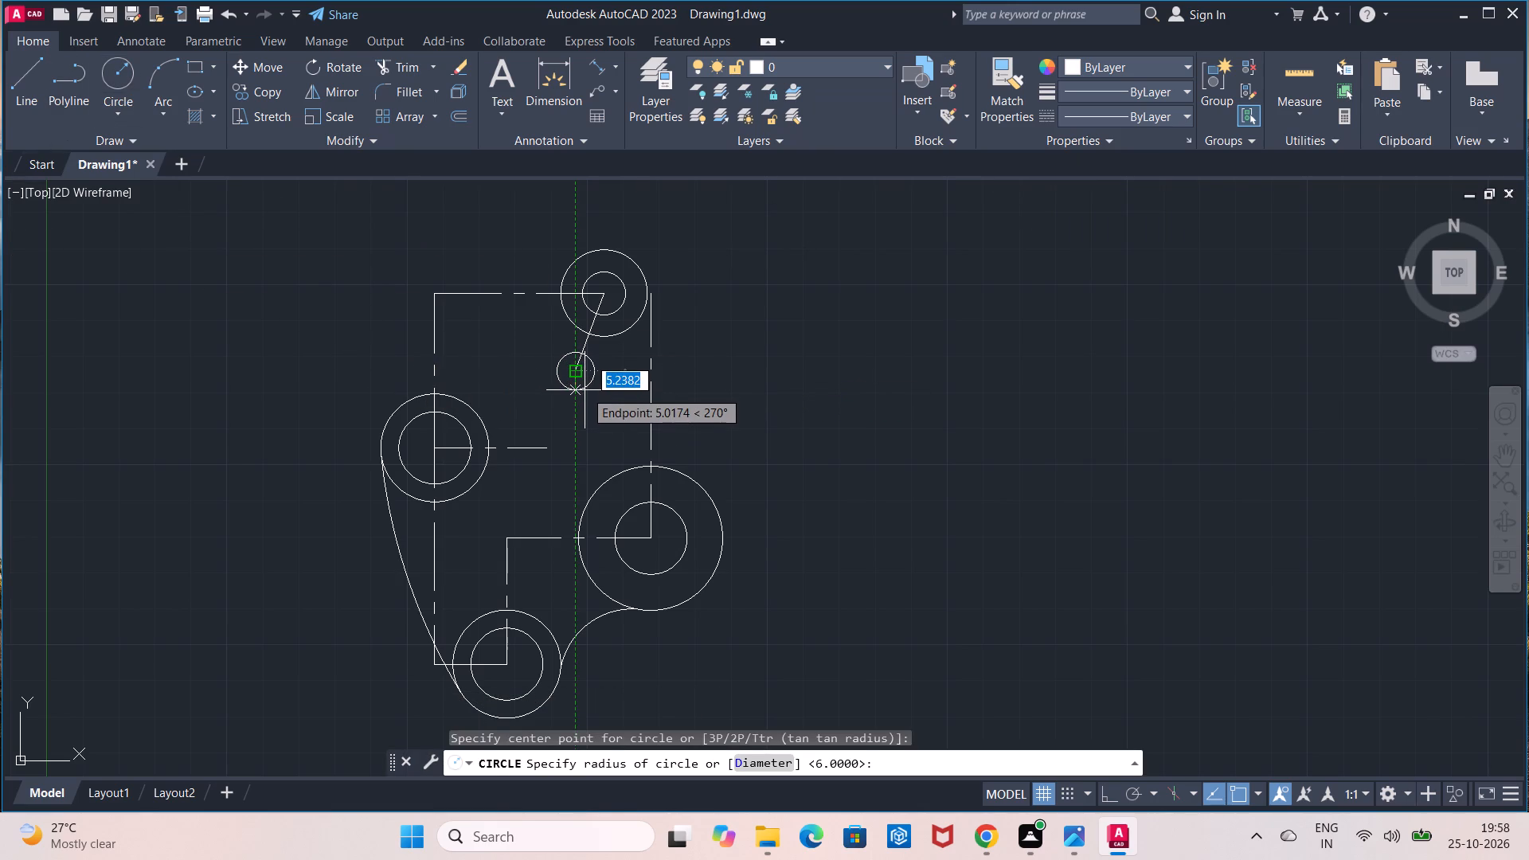
pyautogui.write('12')
pyautogui.press('Return')
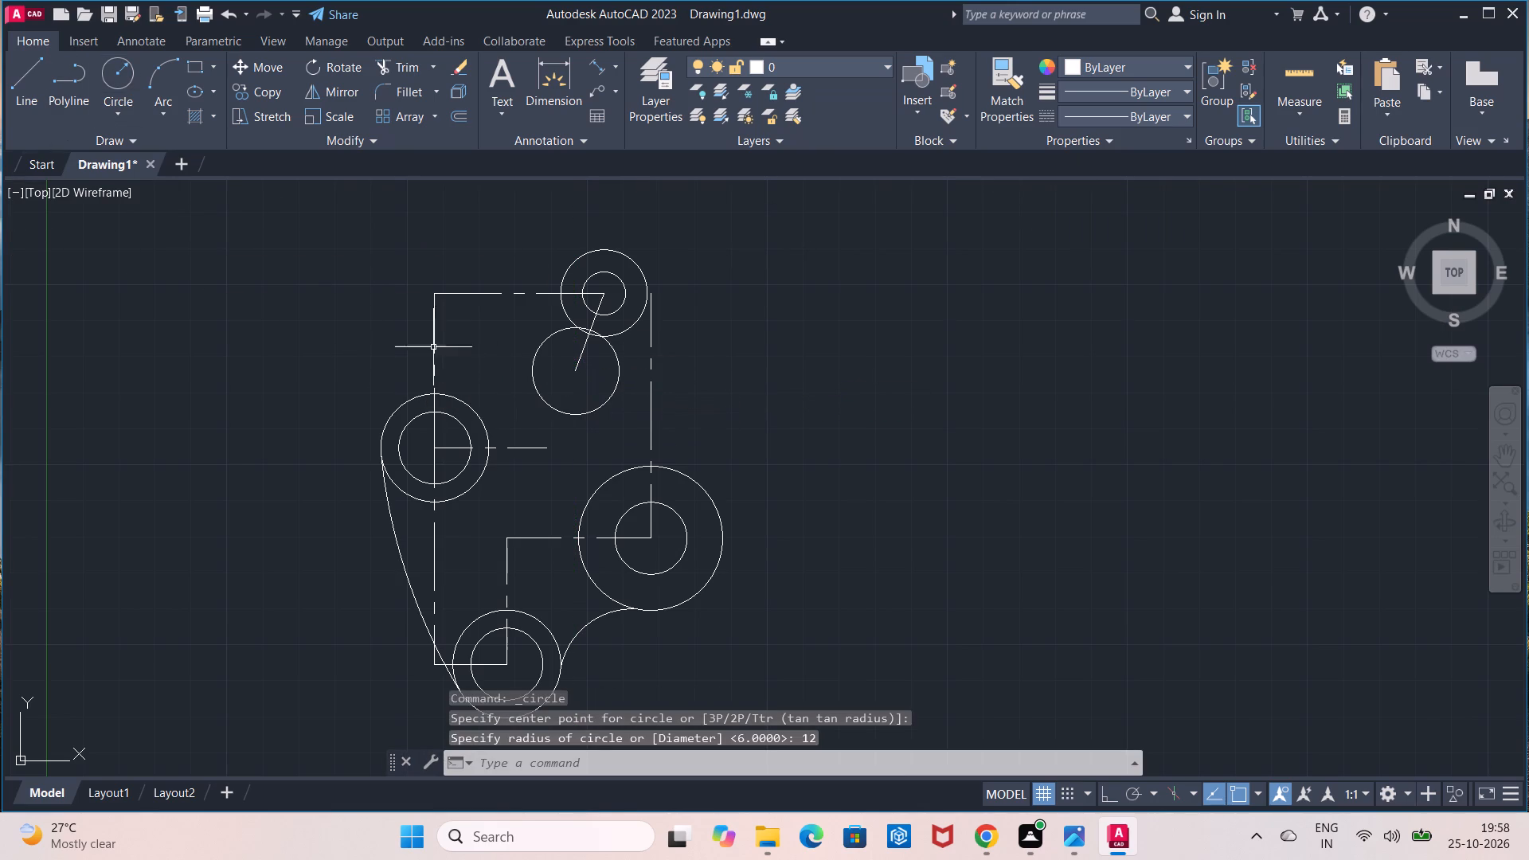
pyautogui.click(113, 86)
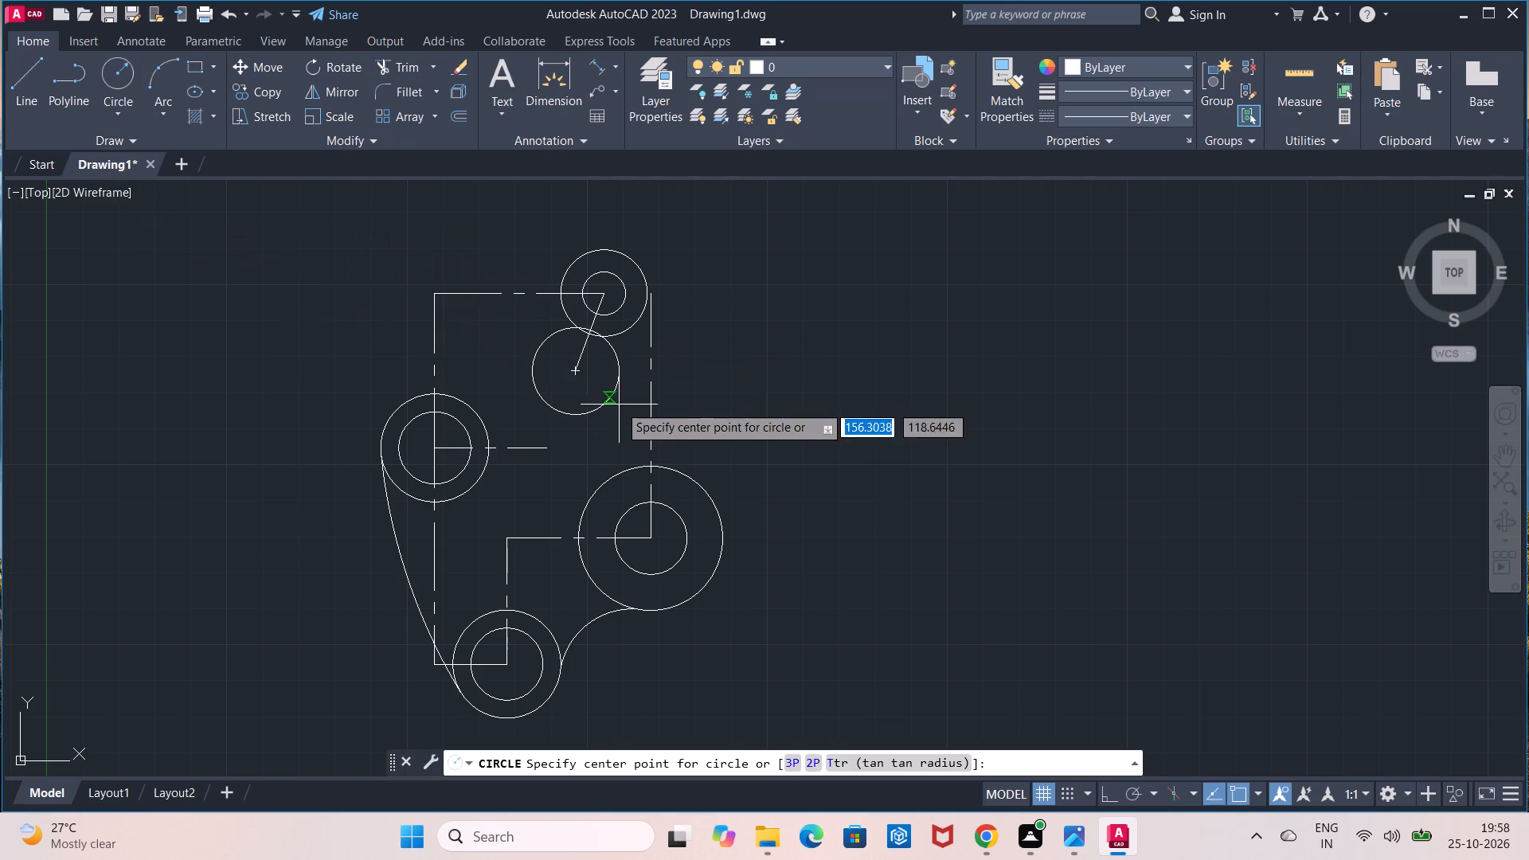
pyautogui.click(578, 375)
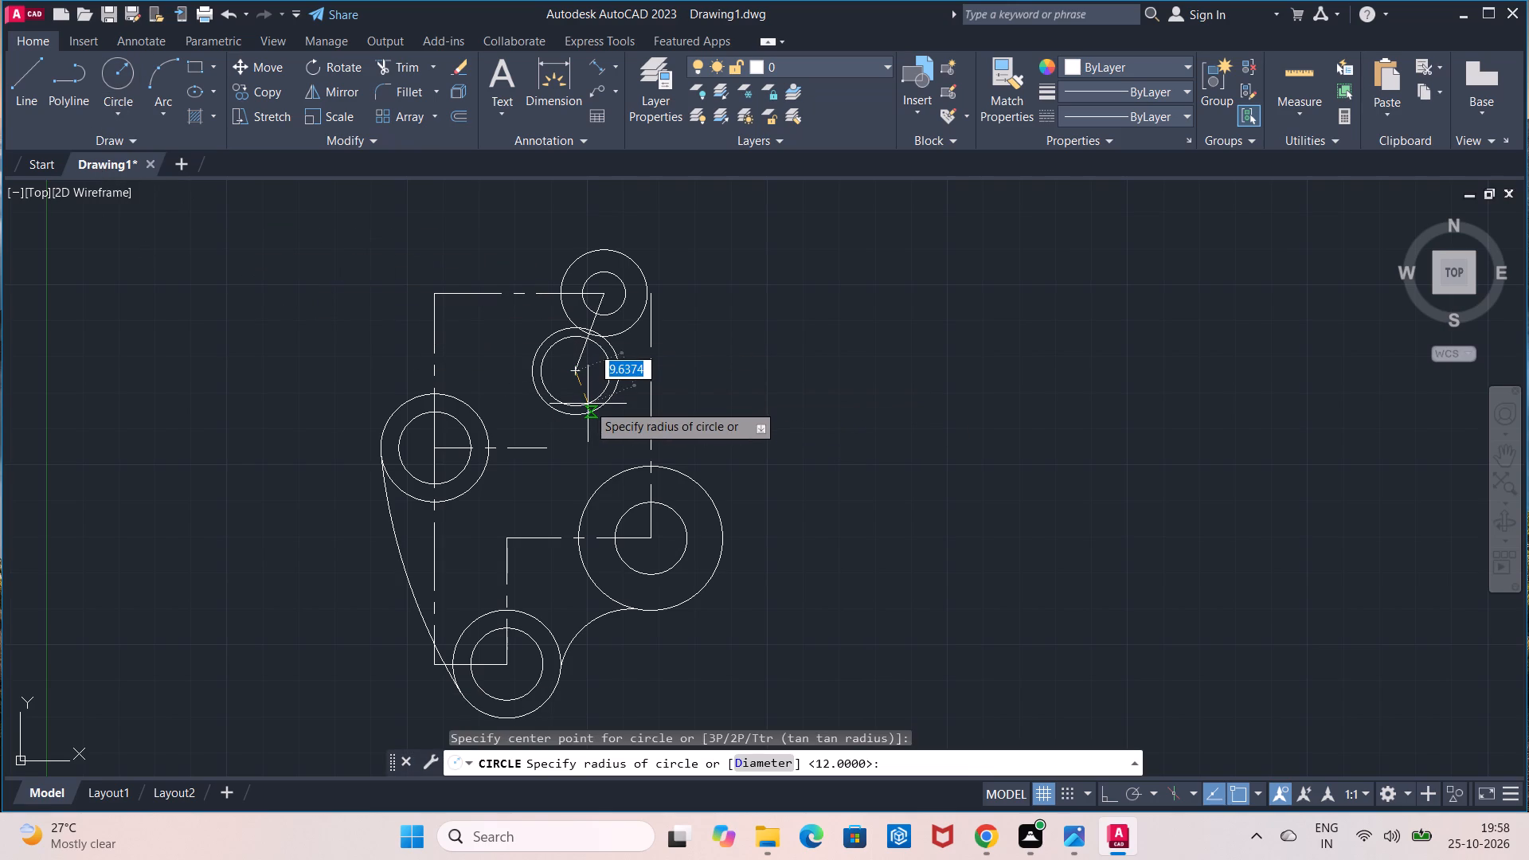
pyautogui.press('6')
pyautogui.press('Return')
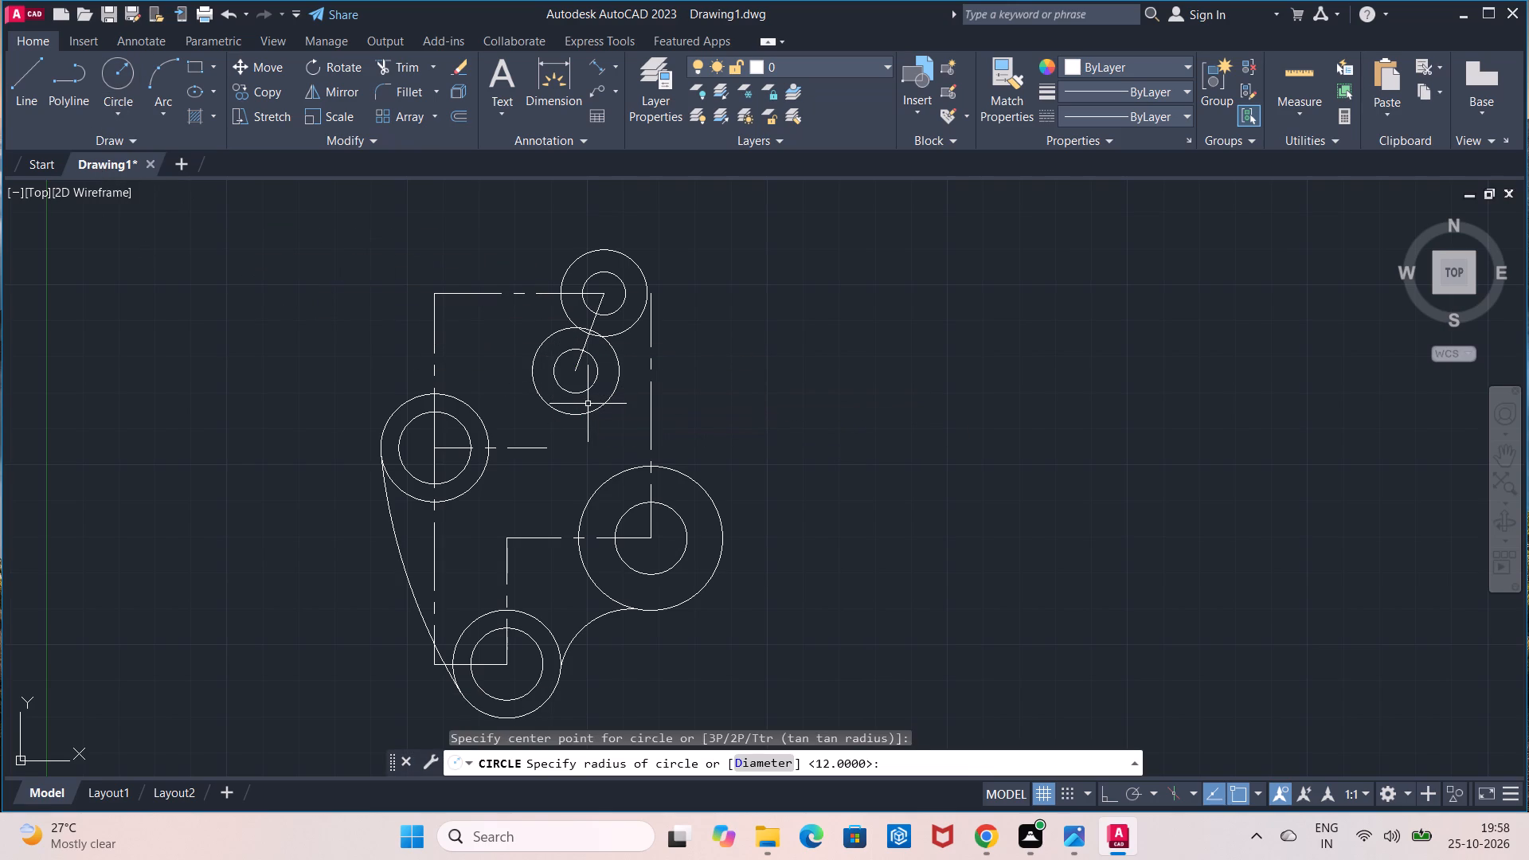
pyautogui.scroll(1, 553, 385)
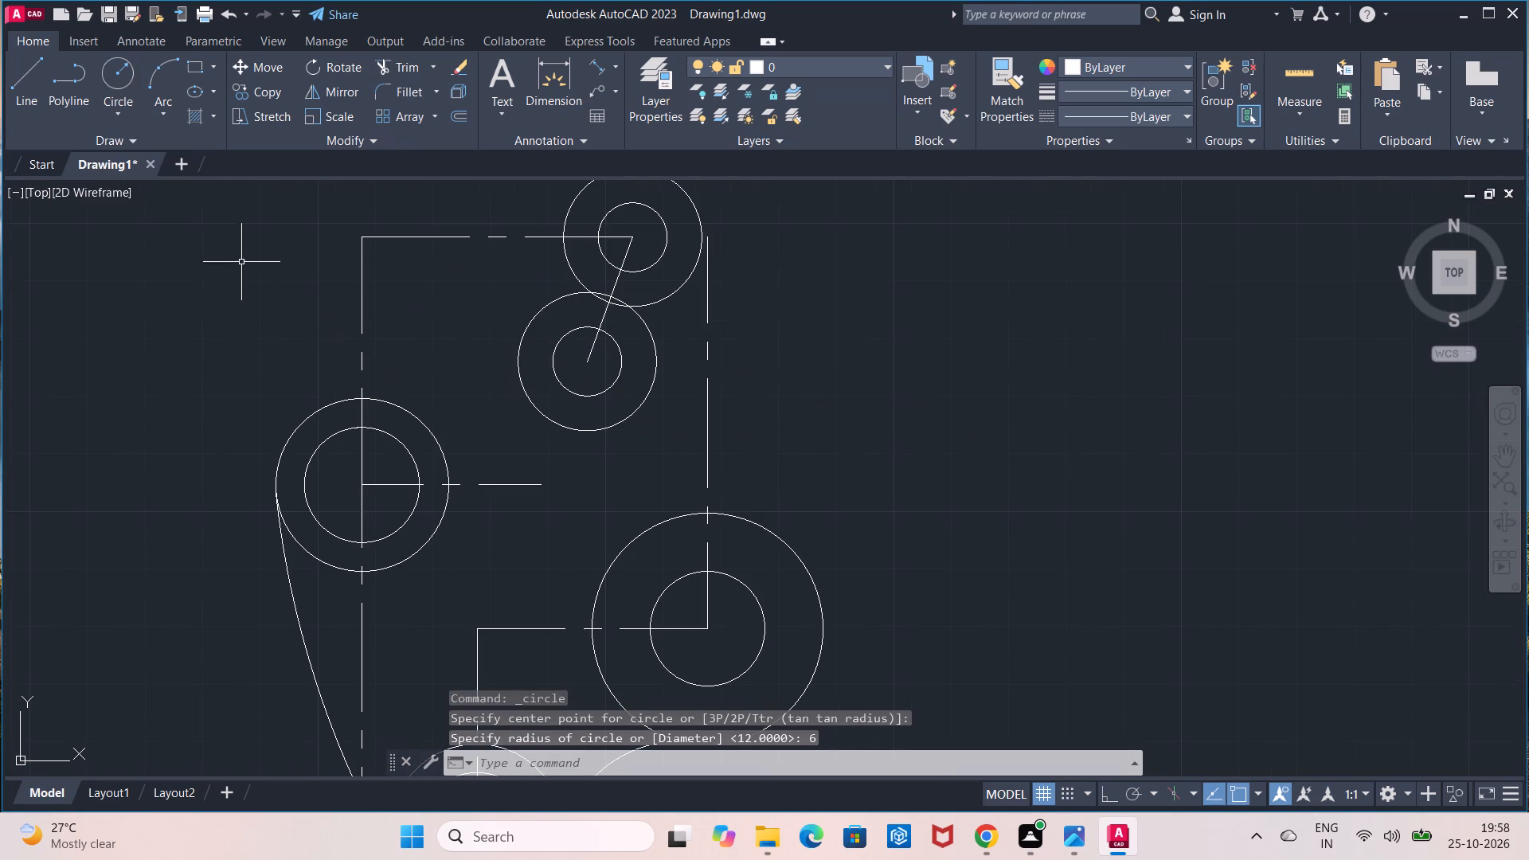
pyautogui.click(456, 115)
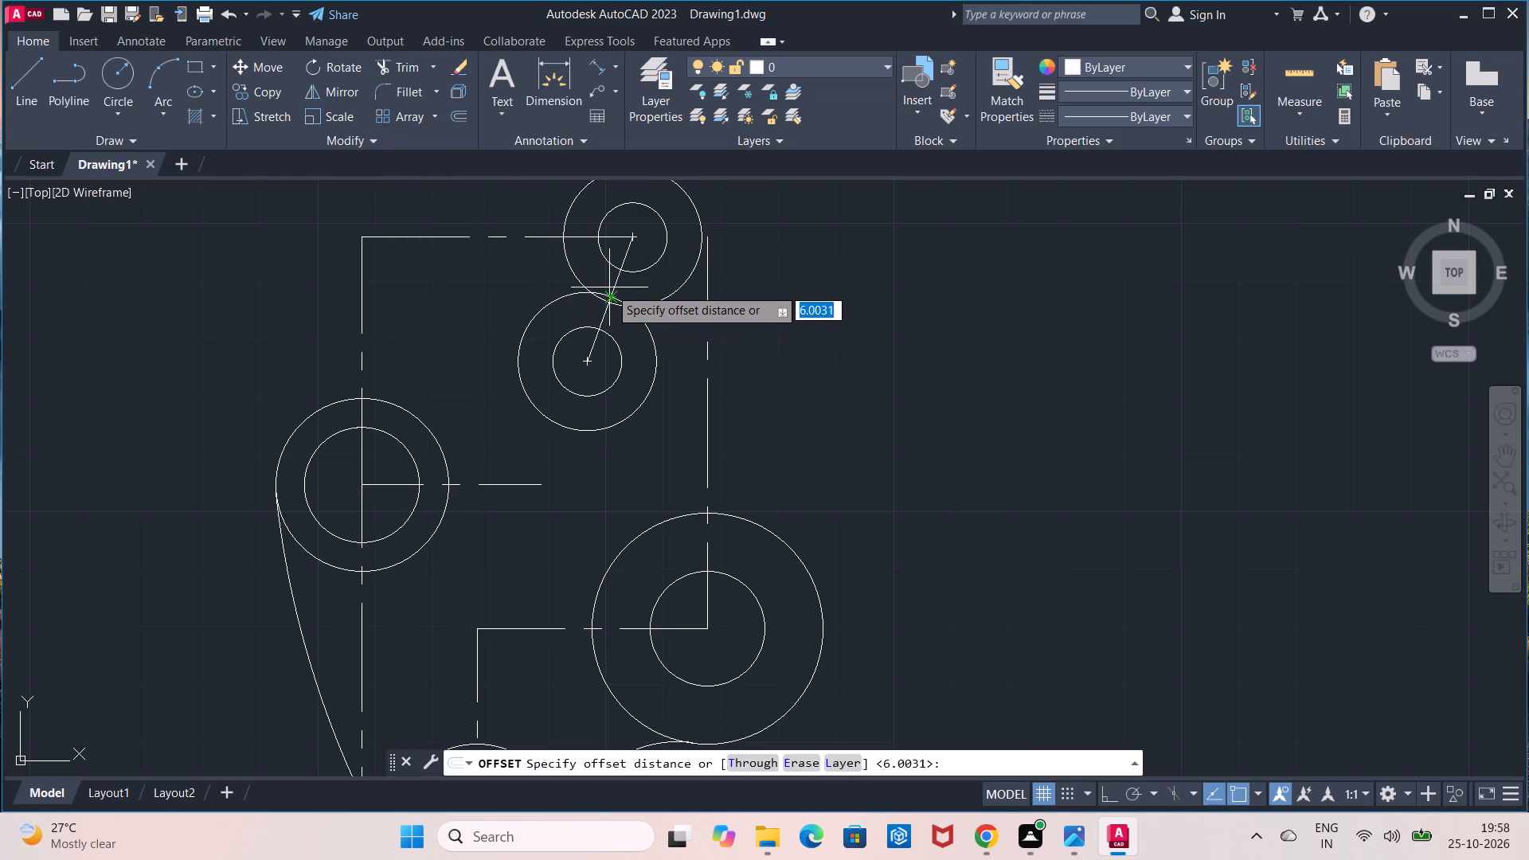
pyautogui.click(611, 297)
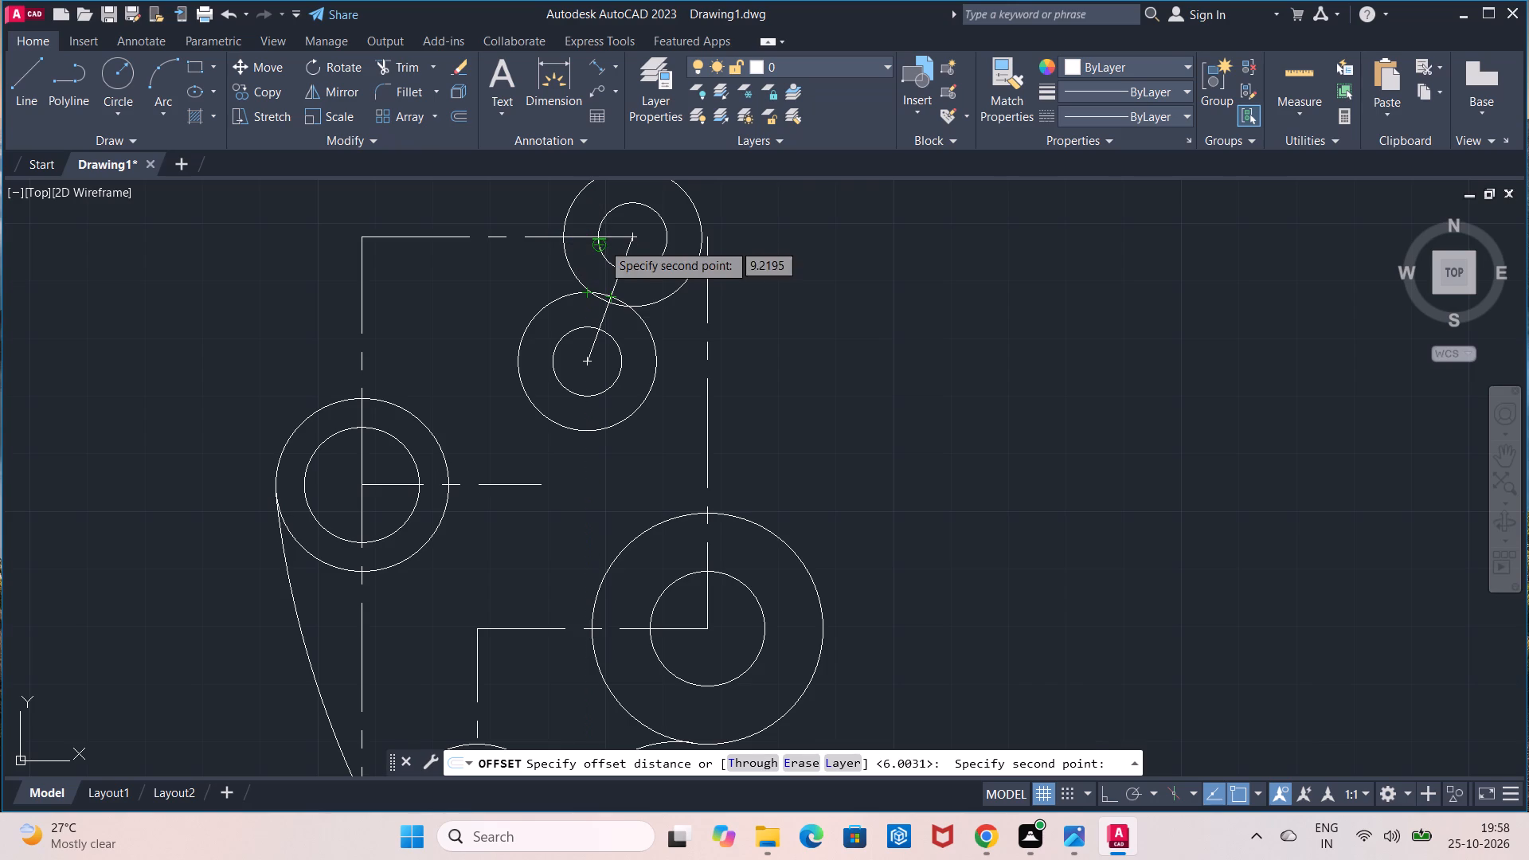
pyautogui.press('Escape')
# Offset the slanted line by 12 to both sides, picking the distance from the top circles' centre to the outer circle.
pyautogui.moveTo(614, 268); pyautogui.dragTo(615, 342, button='middle')
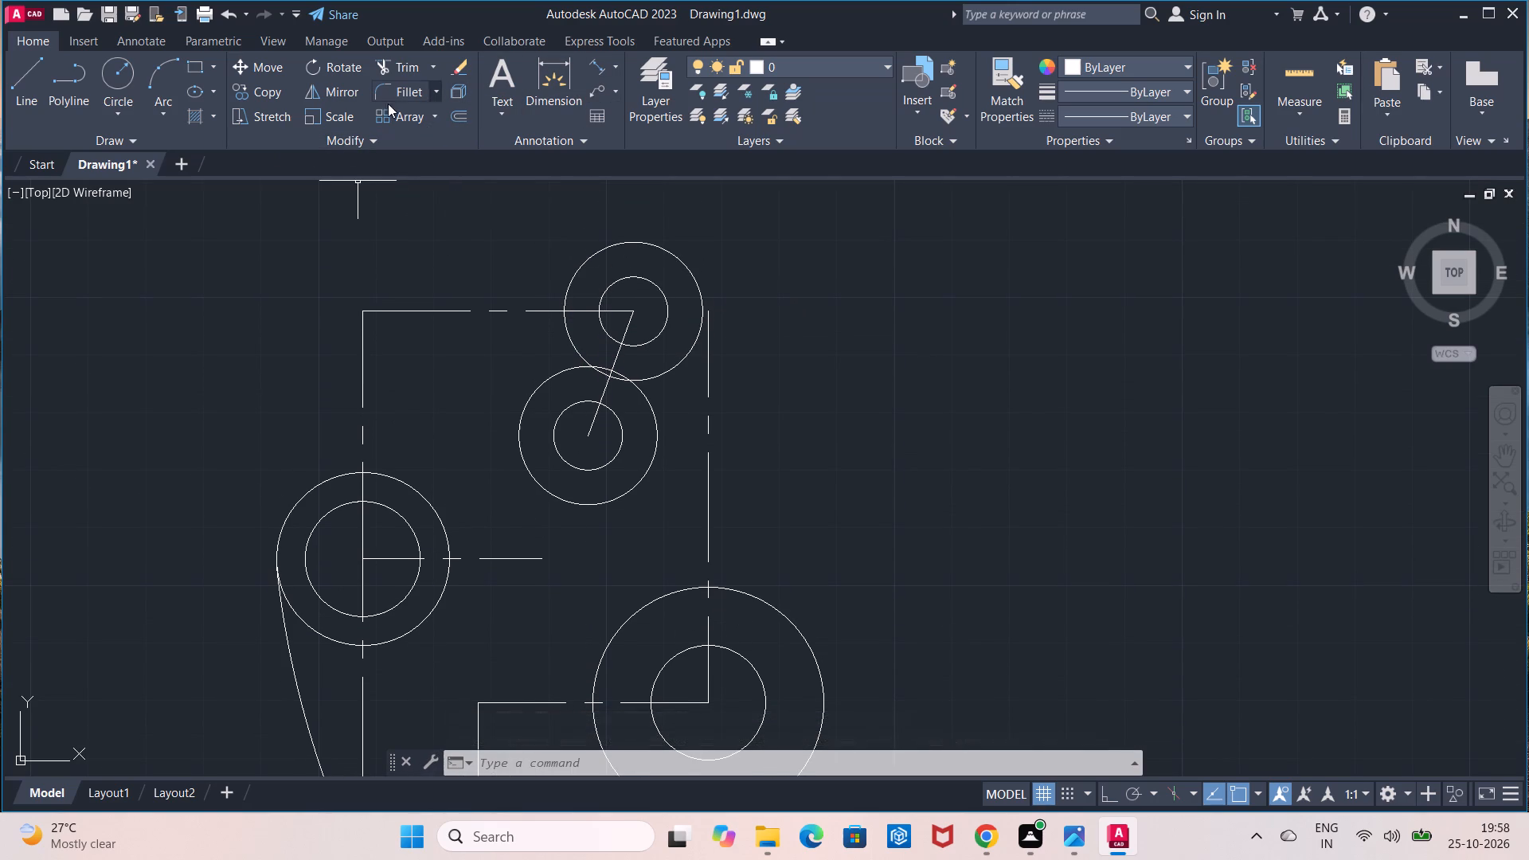
pyautogui.click(452, 116)
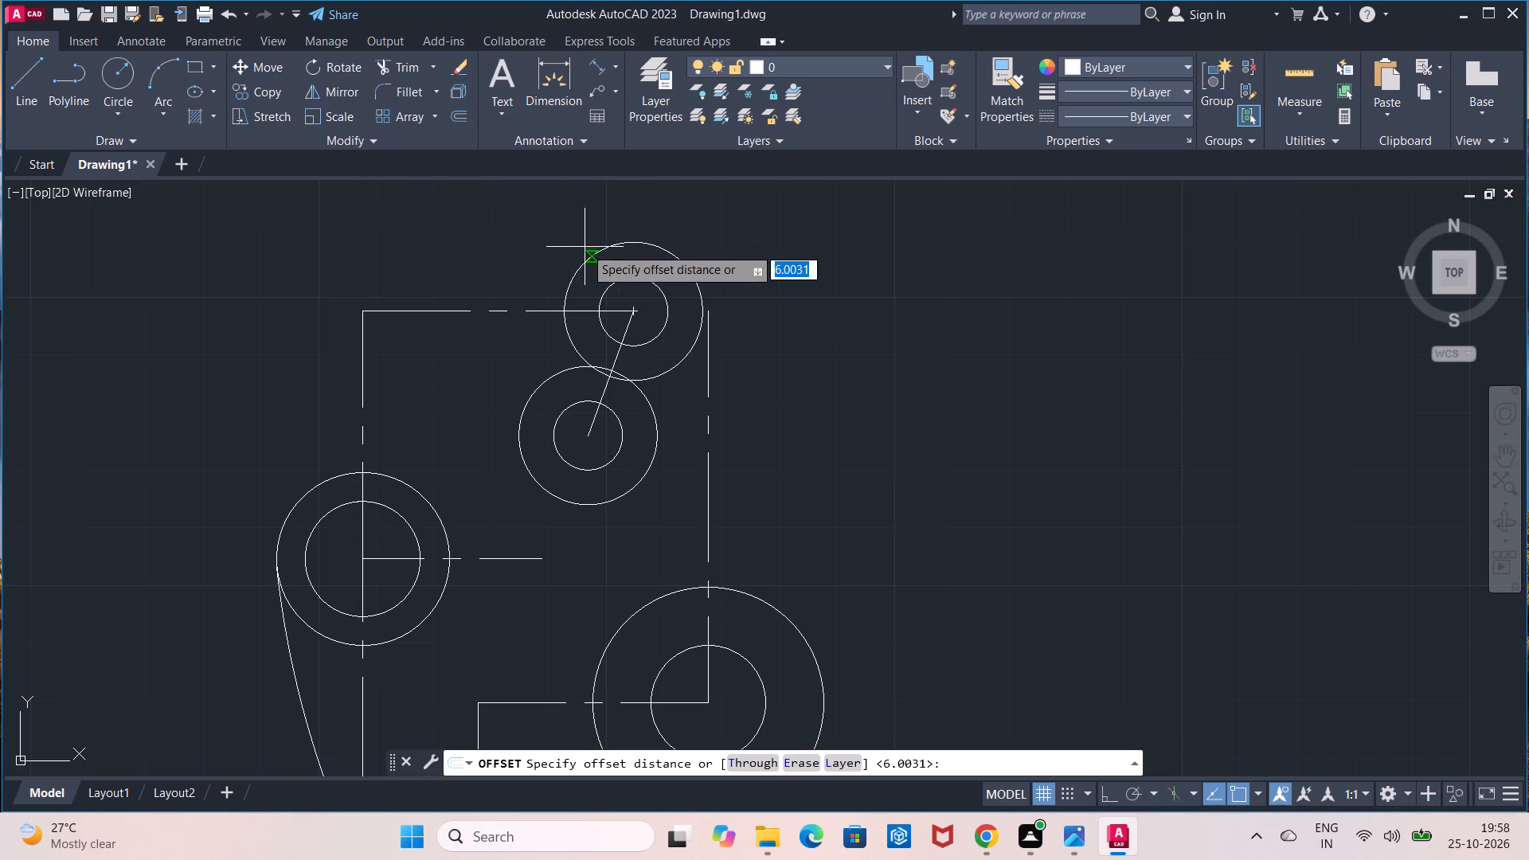
pyautogui.click(632, 311)
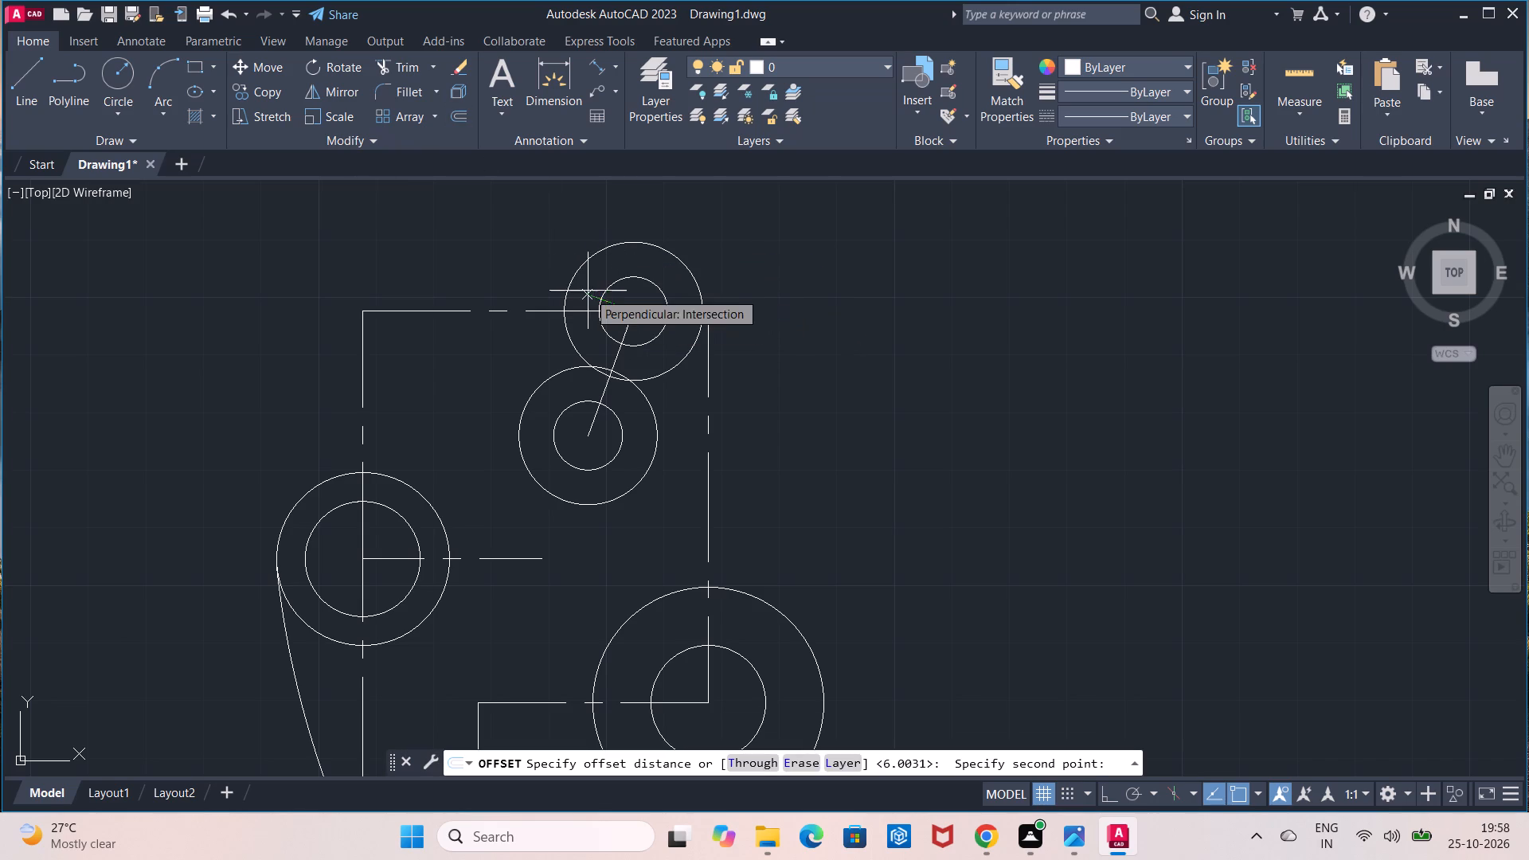
pyautogui.click(569, 285)
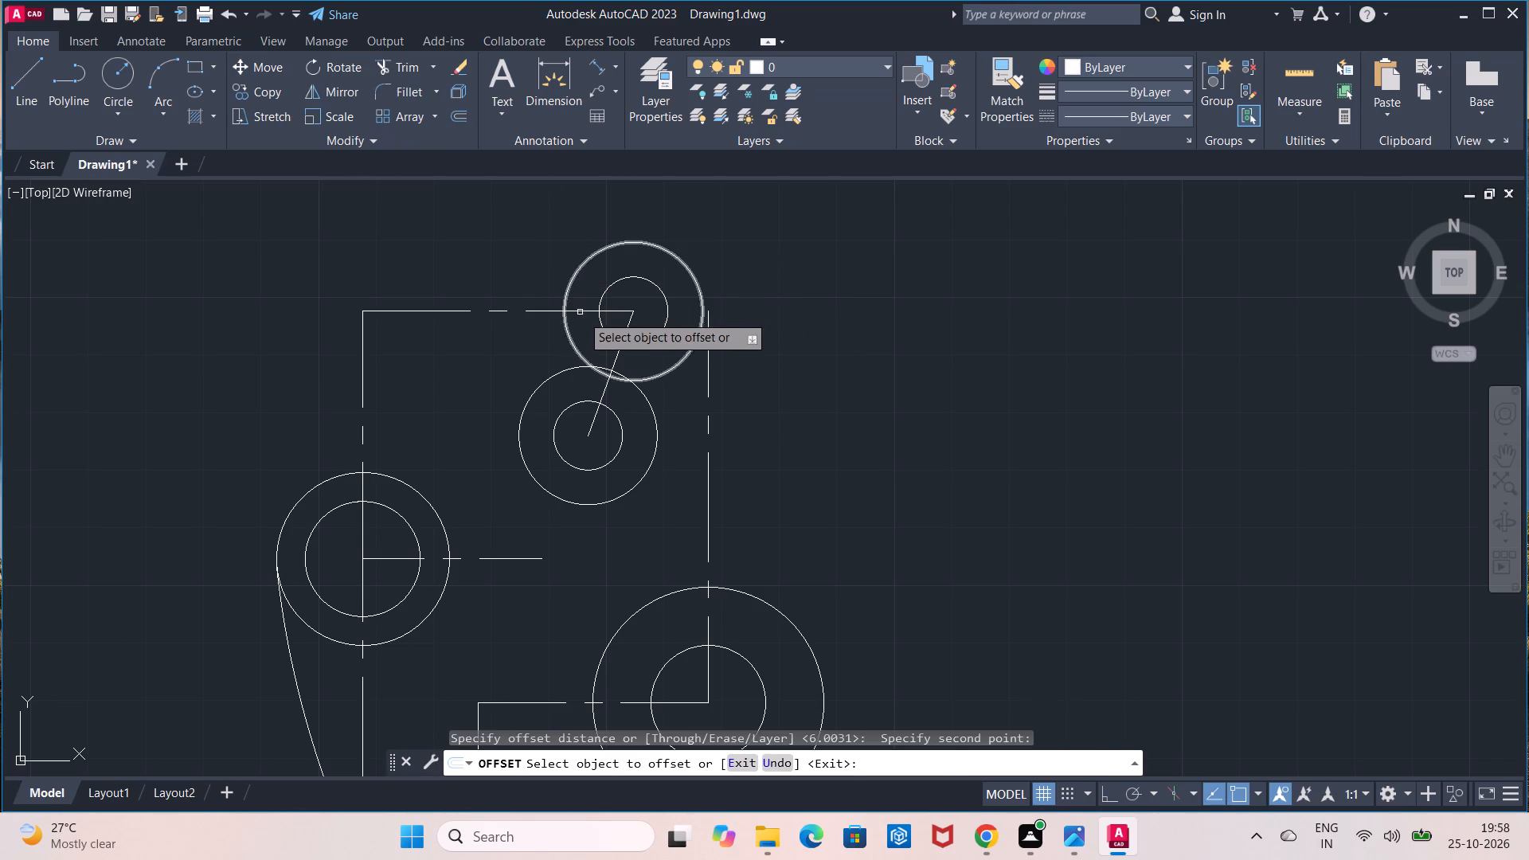
pyautogui.click(614, 362)
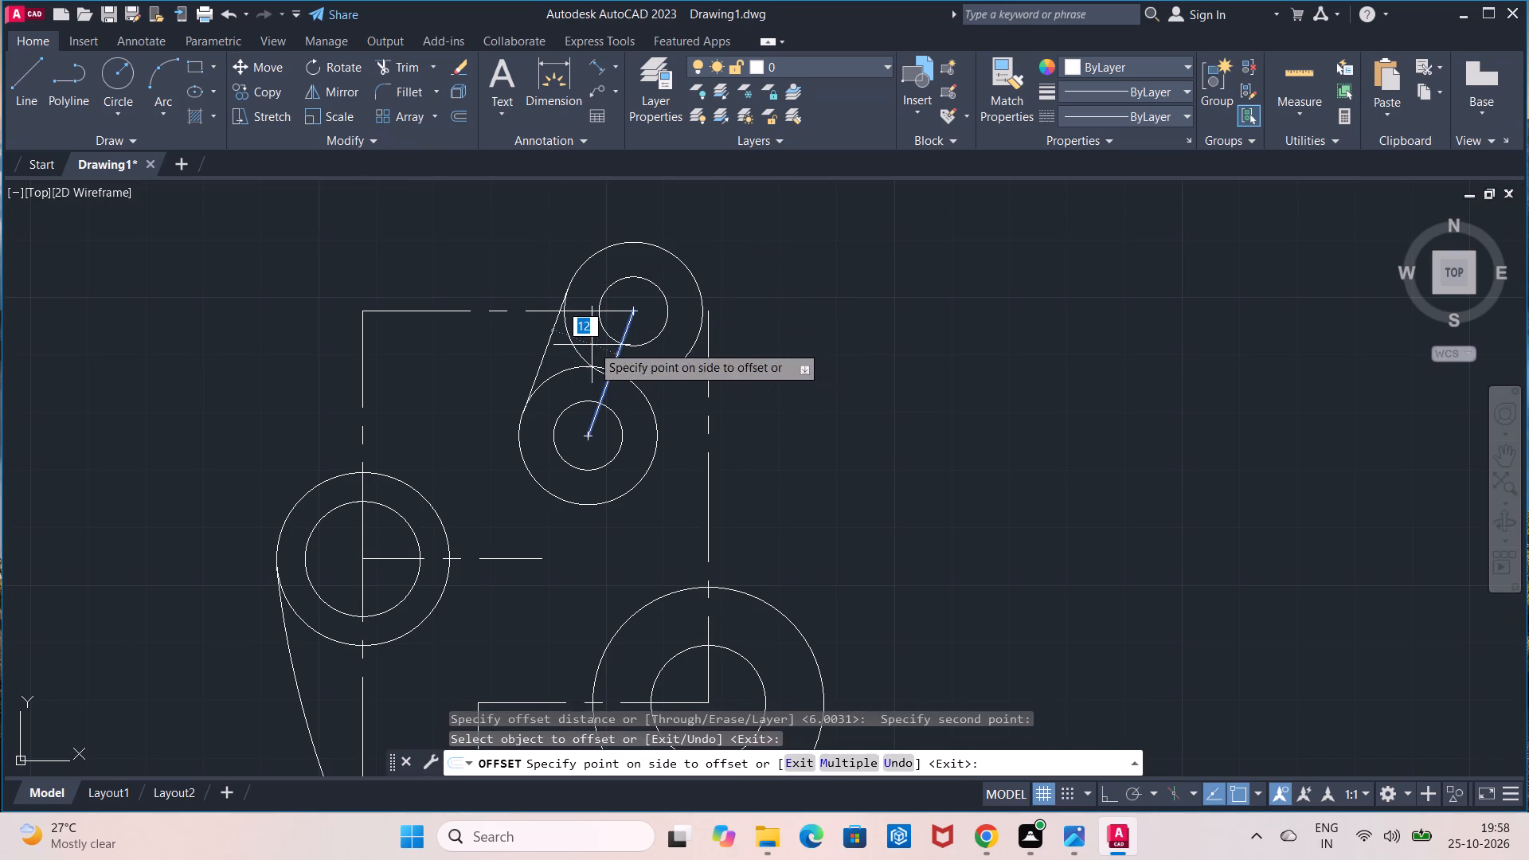
pyautogui.click(592, 345)
pyautogui.click(616, 365)
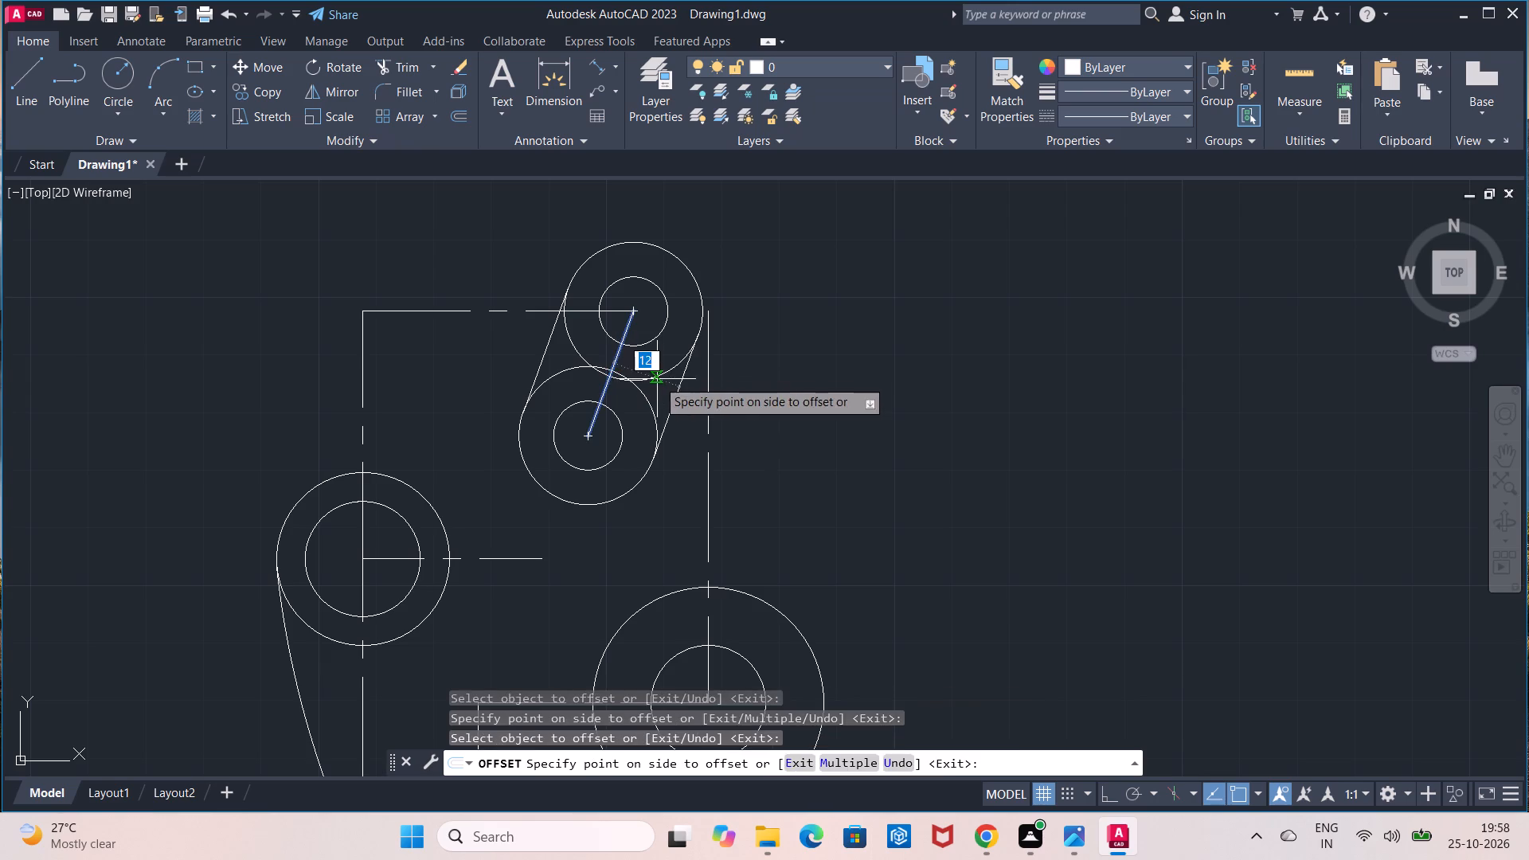
pyautogui.click(657, 379)
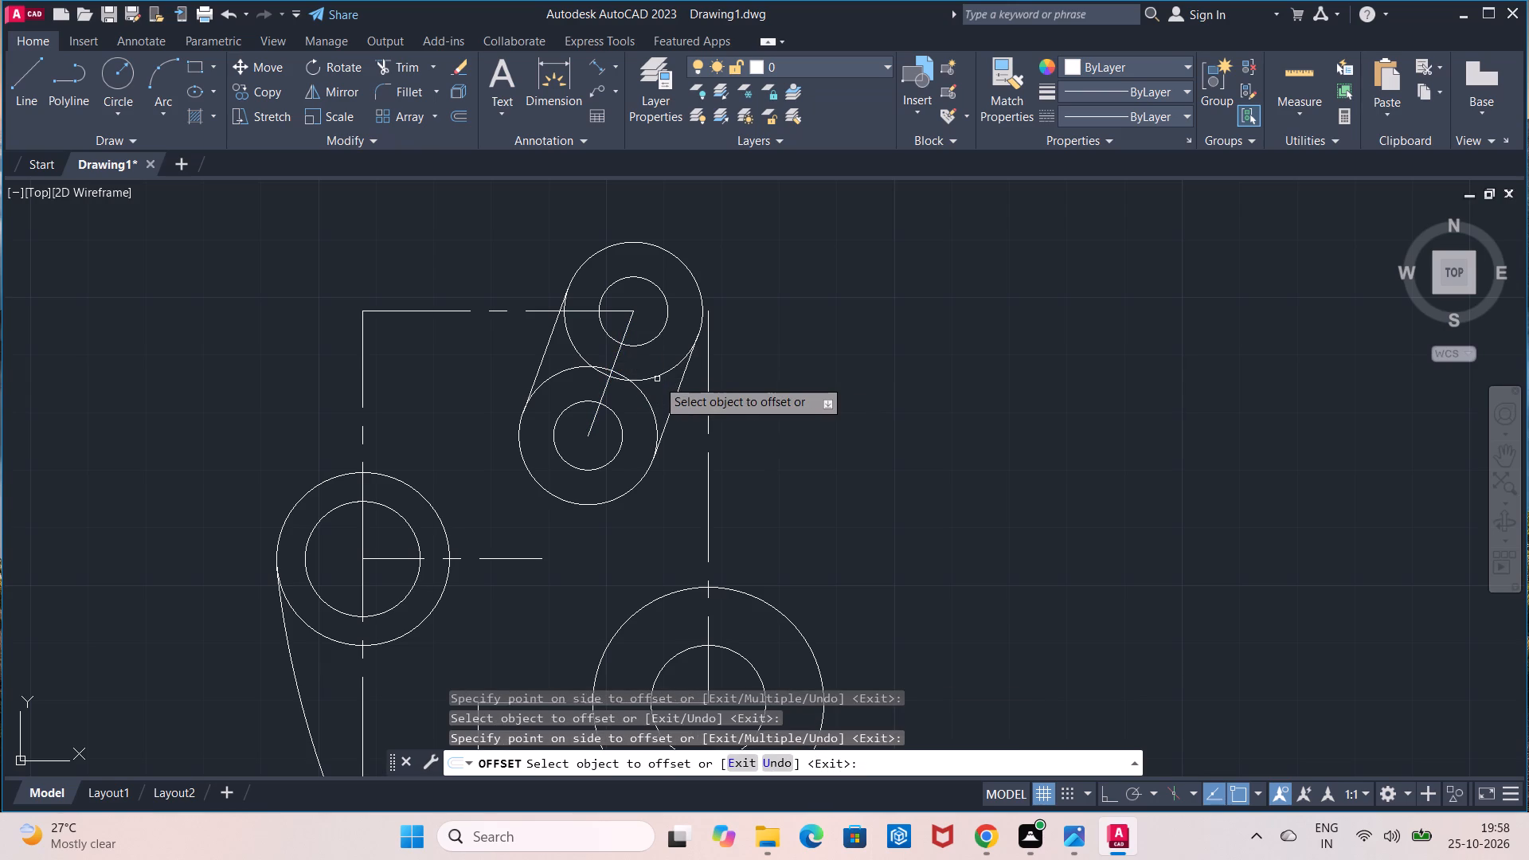
# Trim the radius 12 circles' arcs lying between the two outer offset lines to form the slanted slot's outer outline.
pyautogui.press('Escape')
pyautogui.scroll(-1, 638, 365)
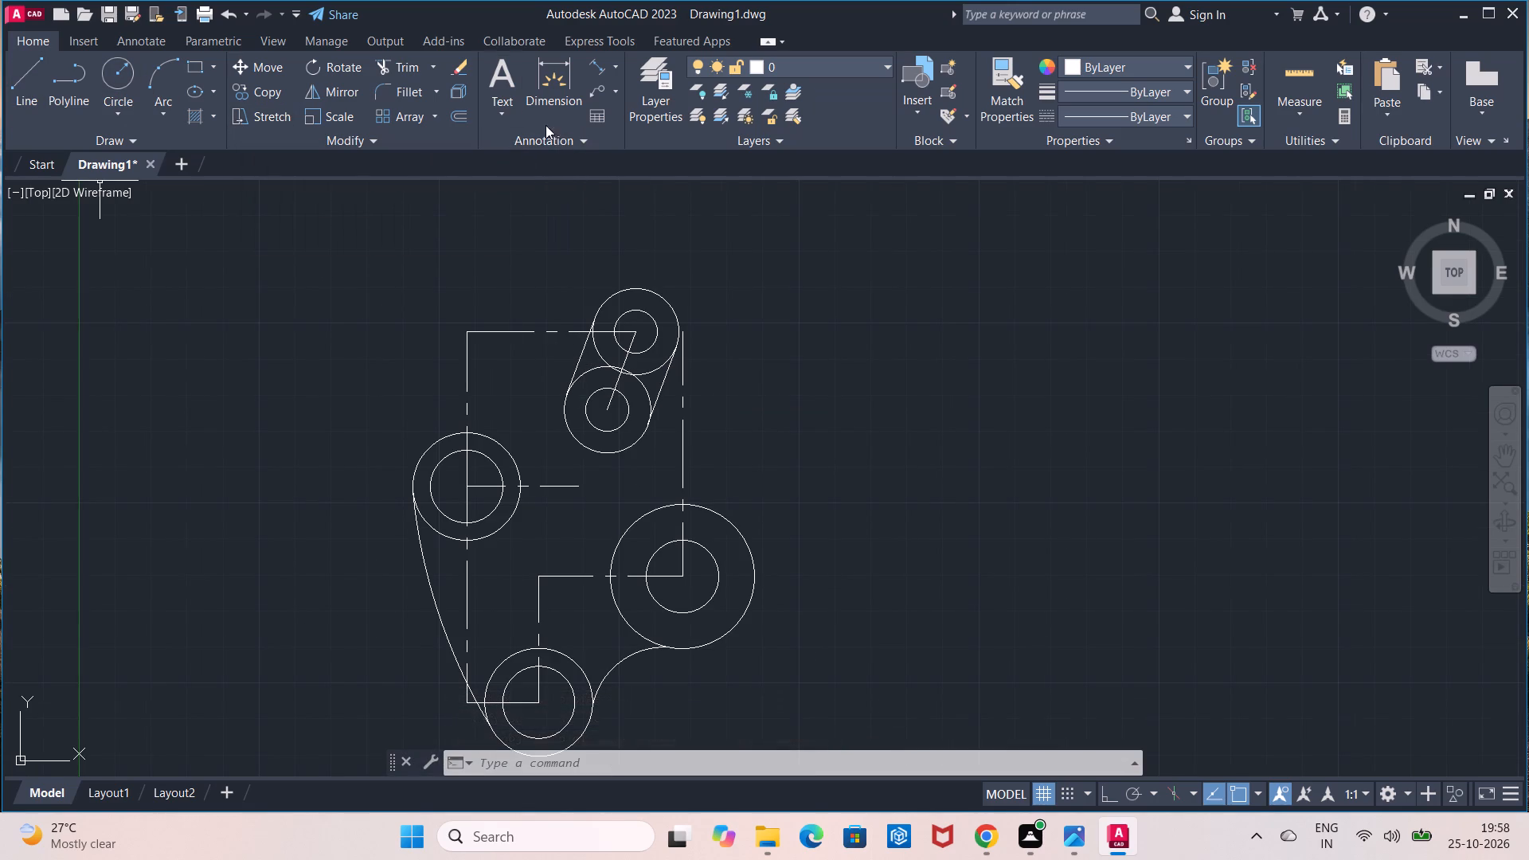
pyautogui.click(413, 72)
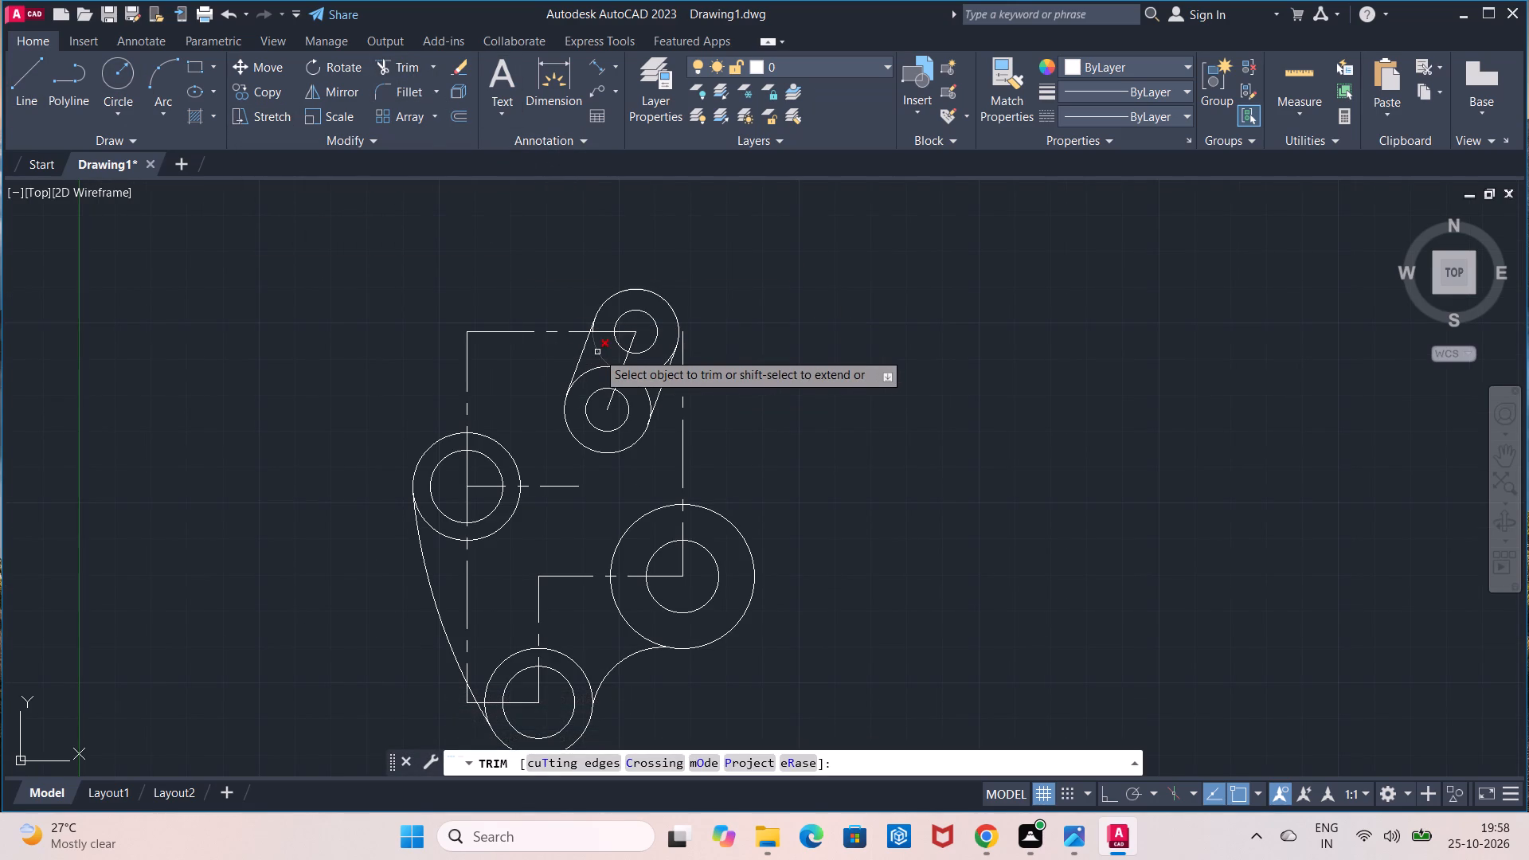
pyautogui.click(597, 352)
pyautogui.click(645, 373)
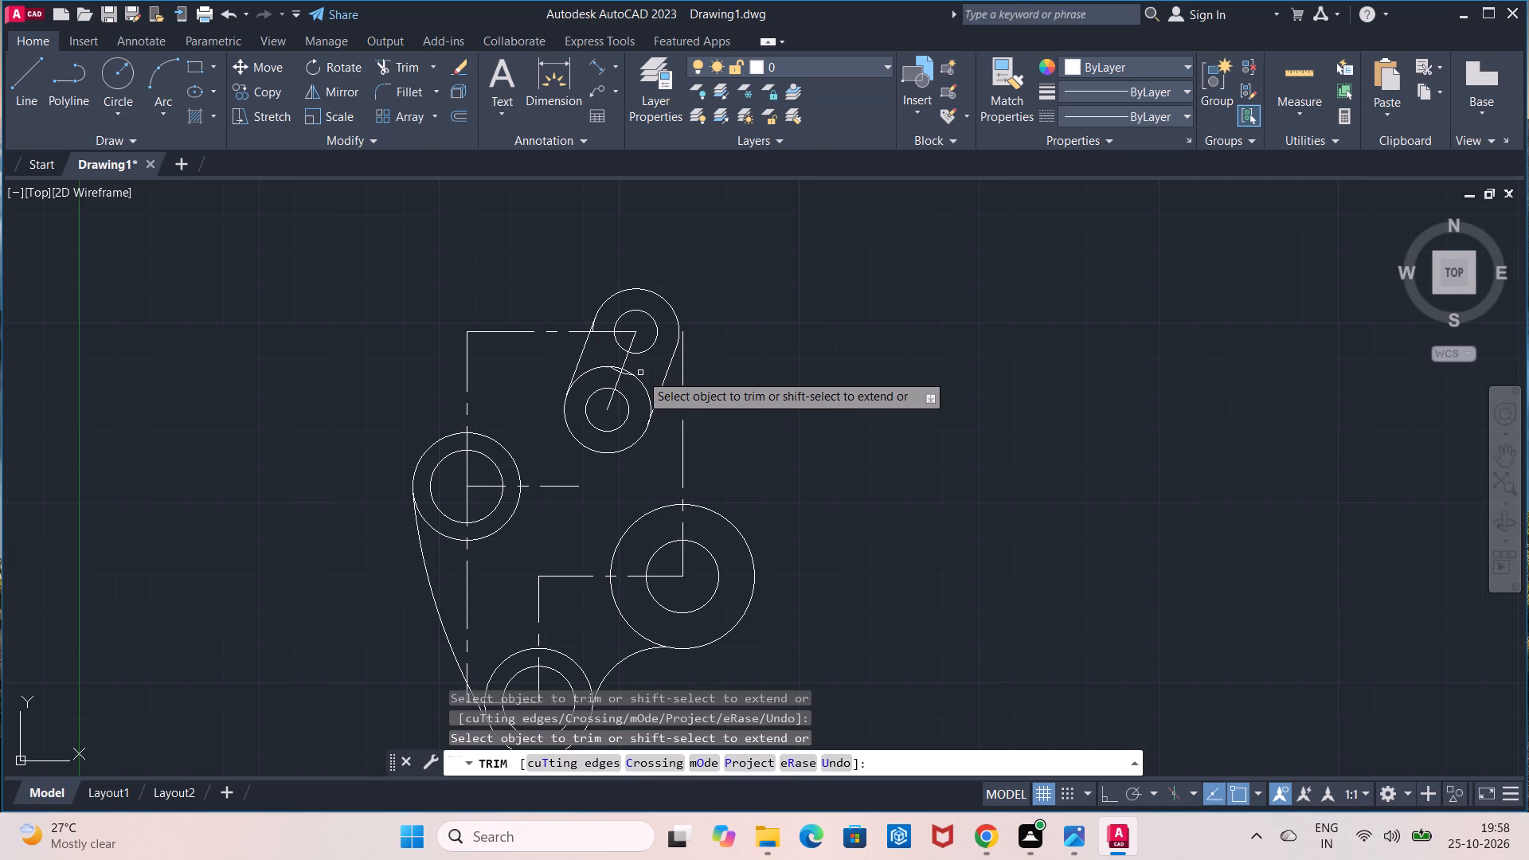
pyautogui.click(640, 385)
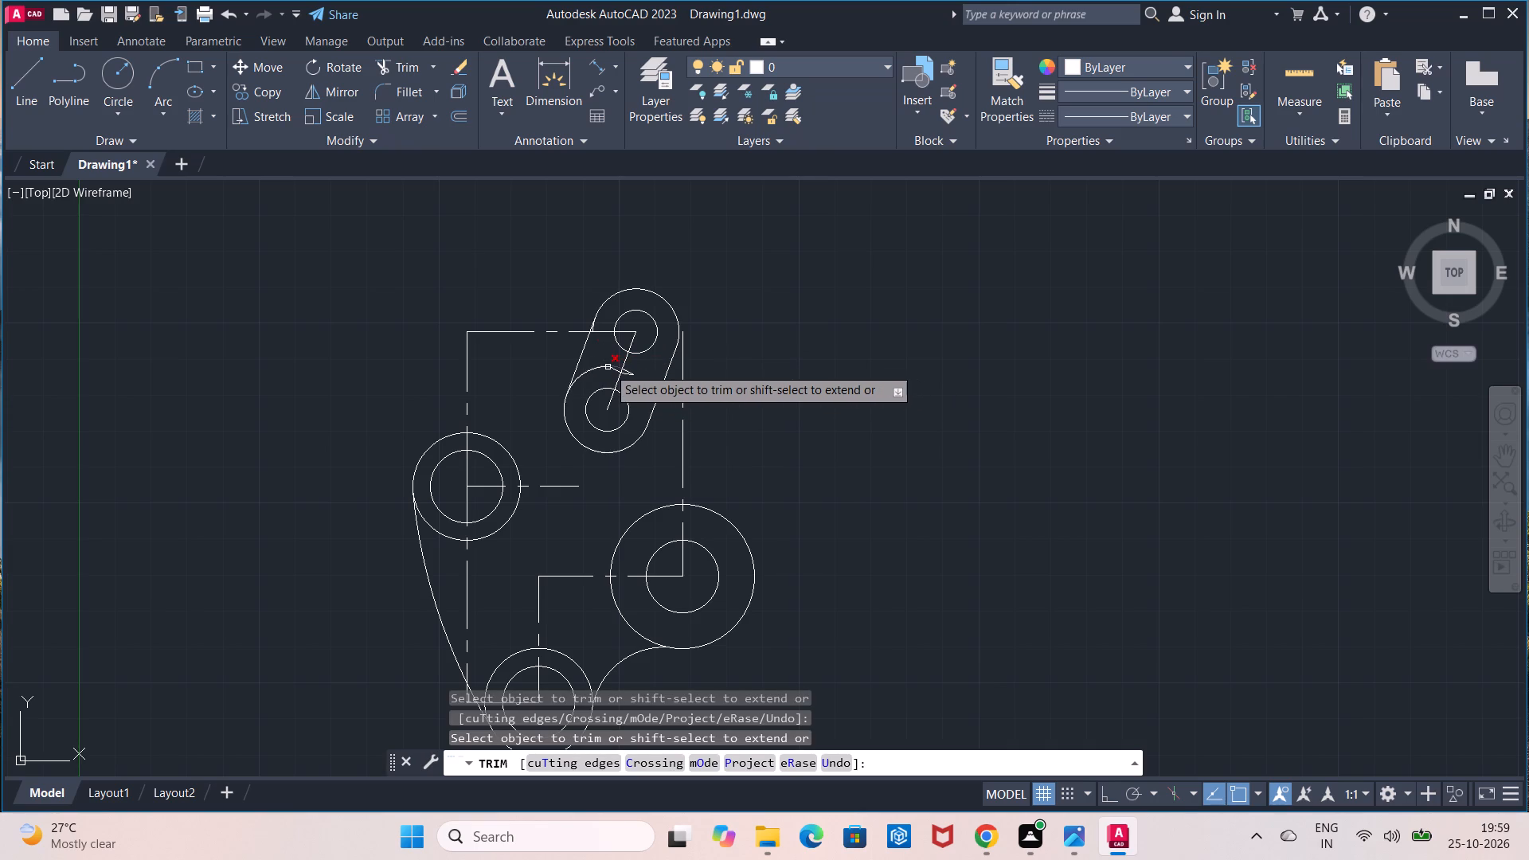
pyautogui.click(607, 367)
pyautogui.click(611, 367)
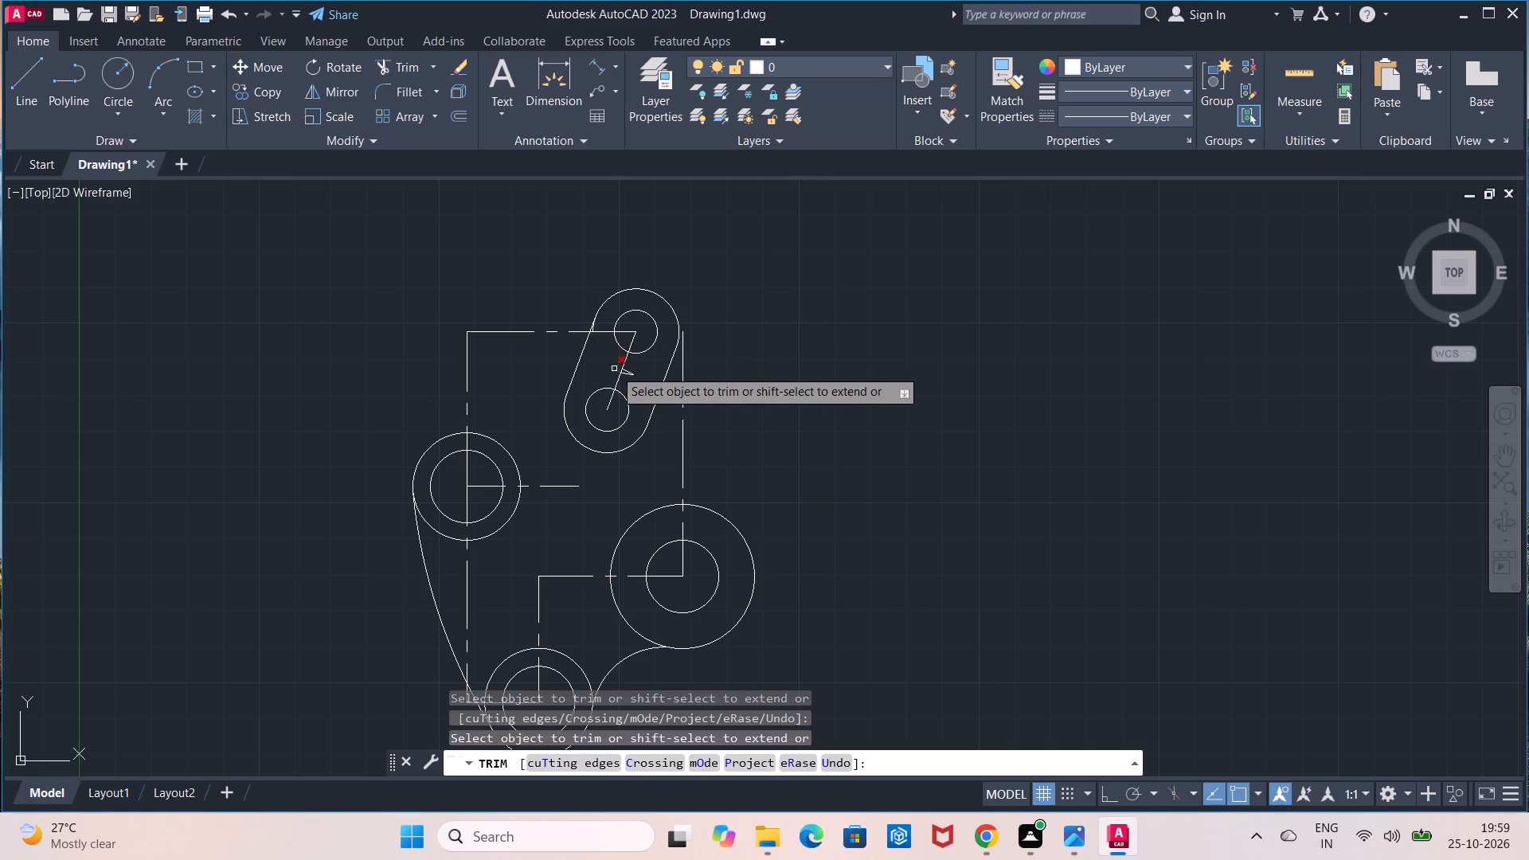
pyautogui.click(614, 369)
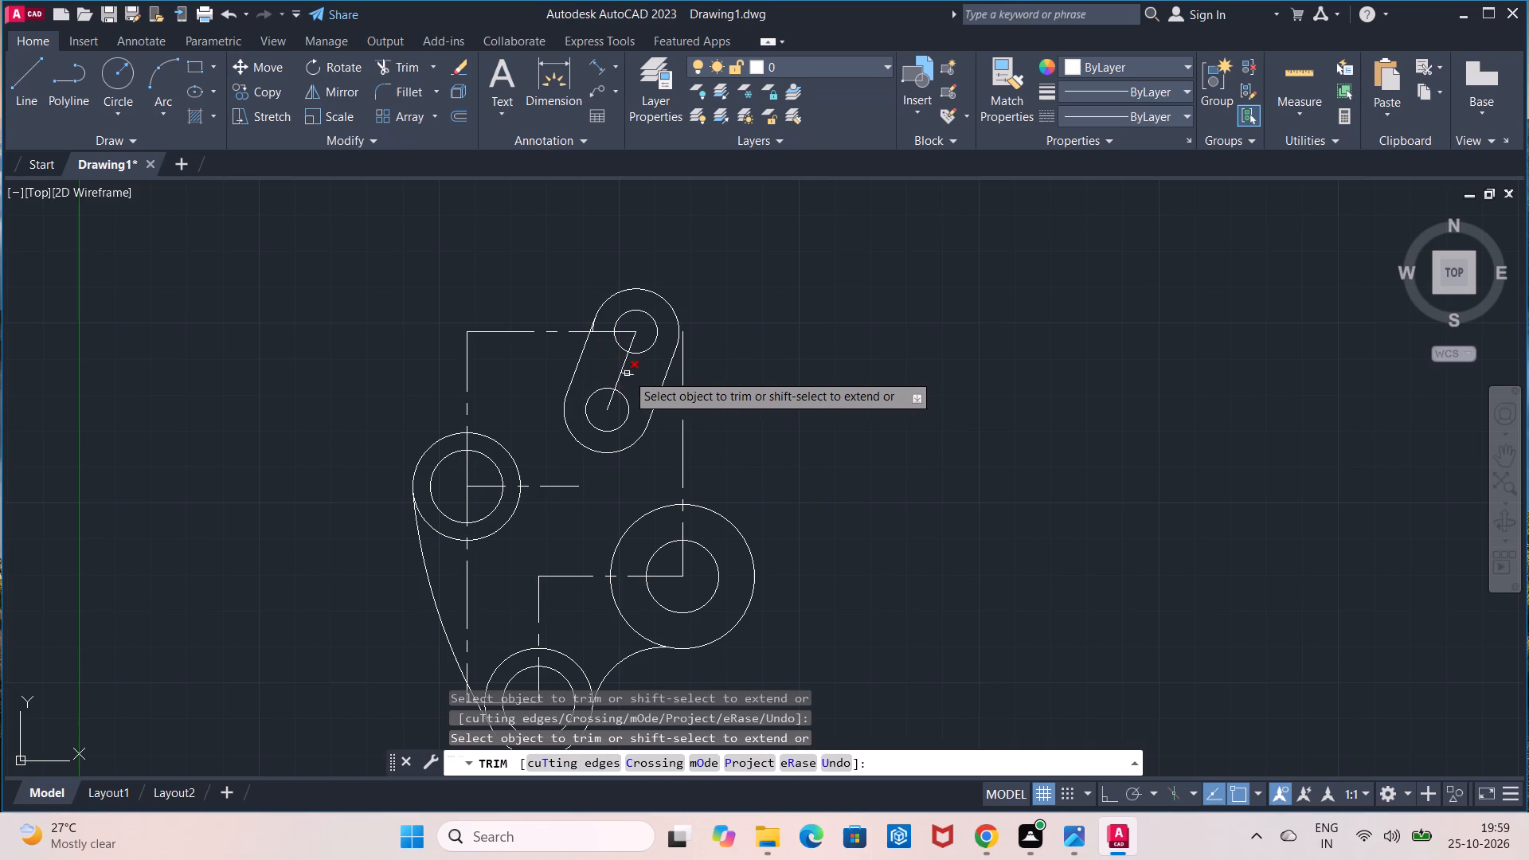
pyautogui.click(627, 373)
pyautogui.click(631, 375)
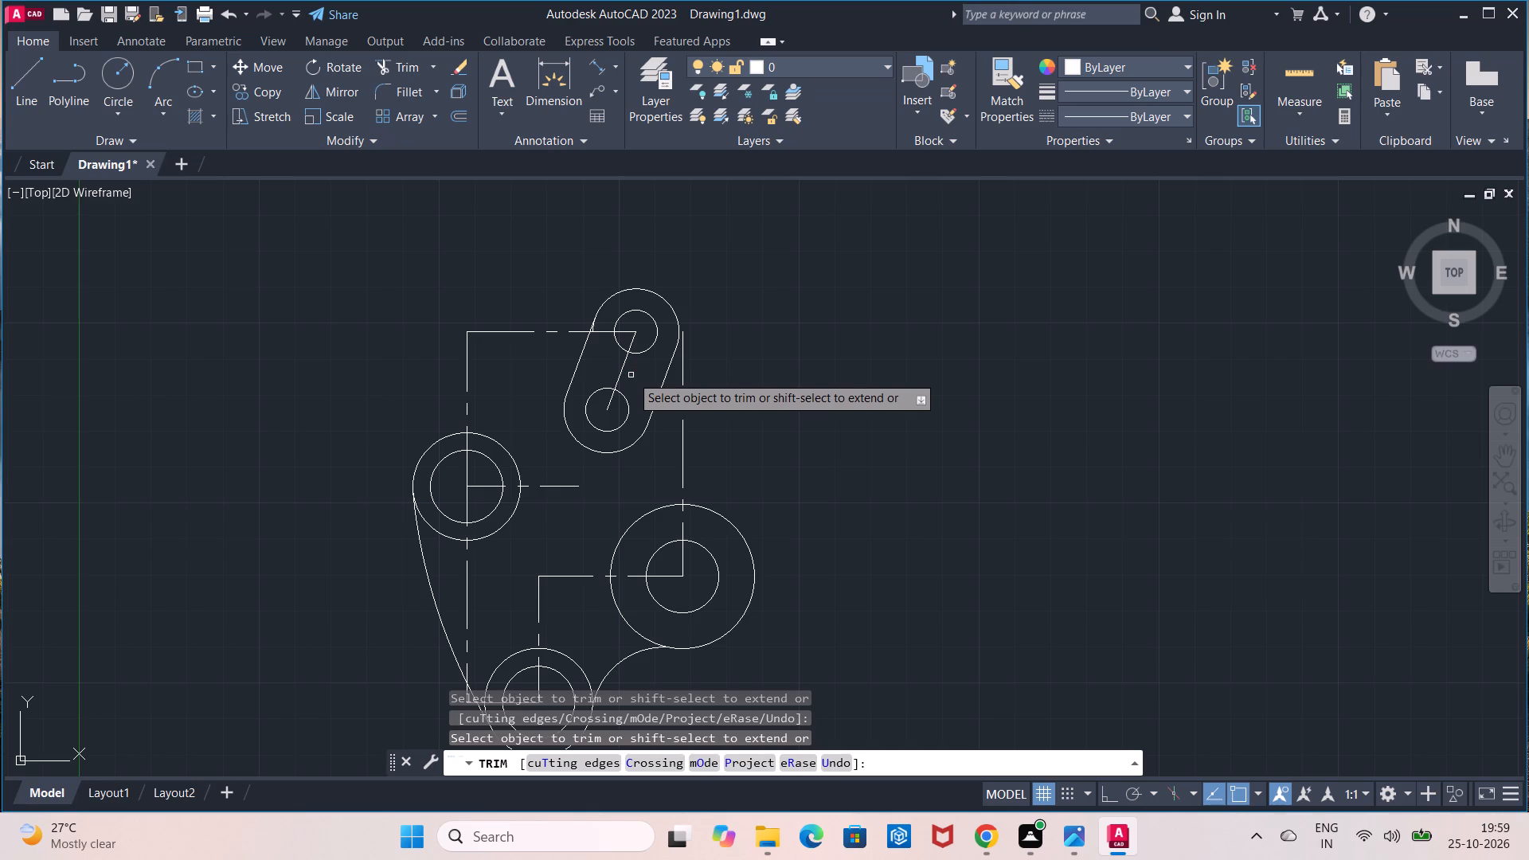
pyautogui.press('Escape')
# Offset the slanted centre line by 6 to both sides, picking the distance from the upper circle's centre to its edge.
pyautogui.scroll(1, 631, 375)
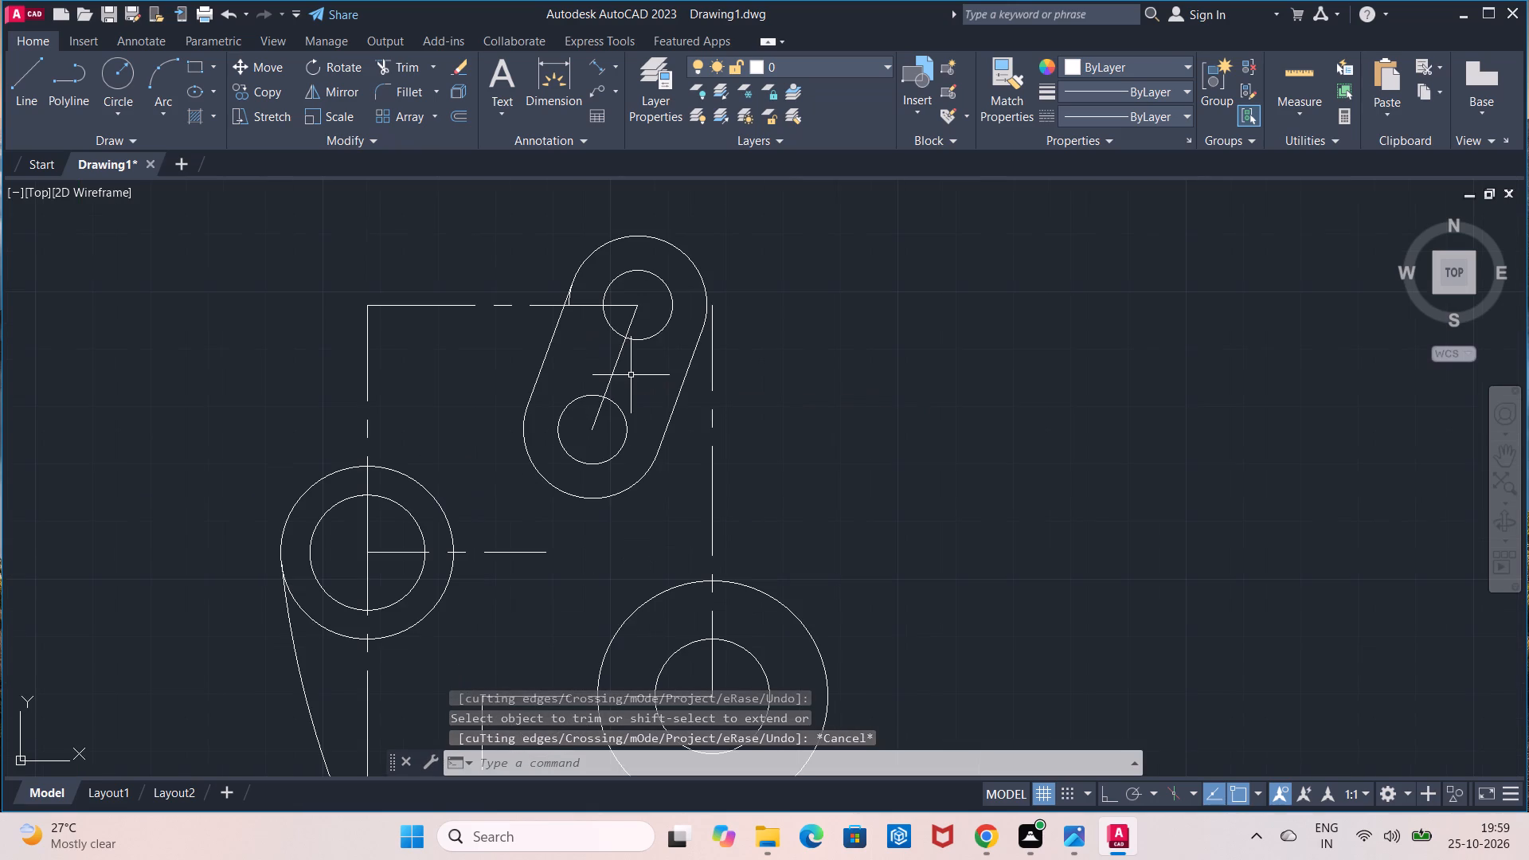
pyautogui.scroll(1, 619, 375)
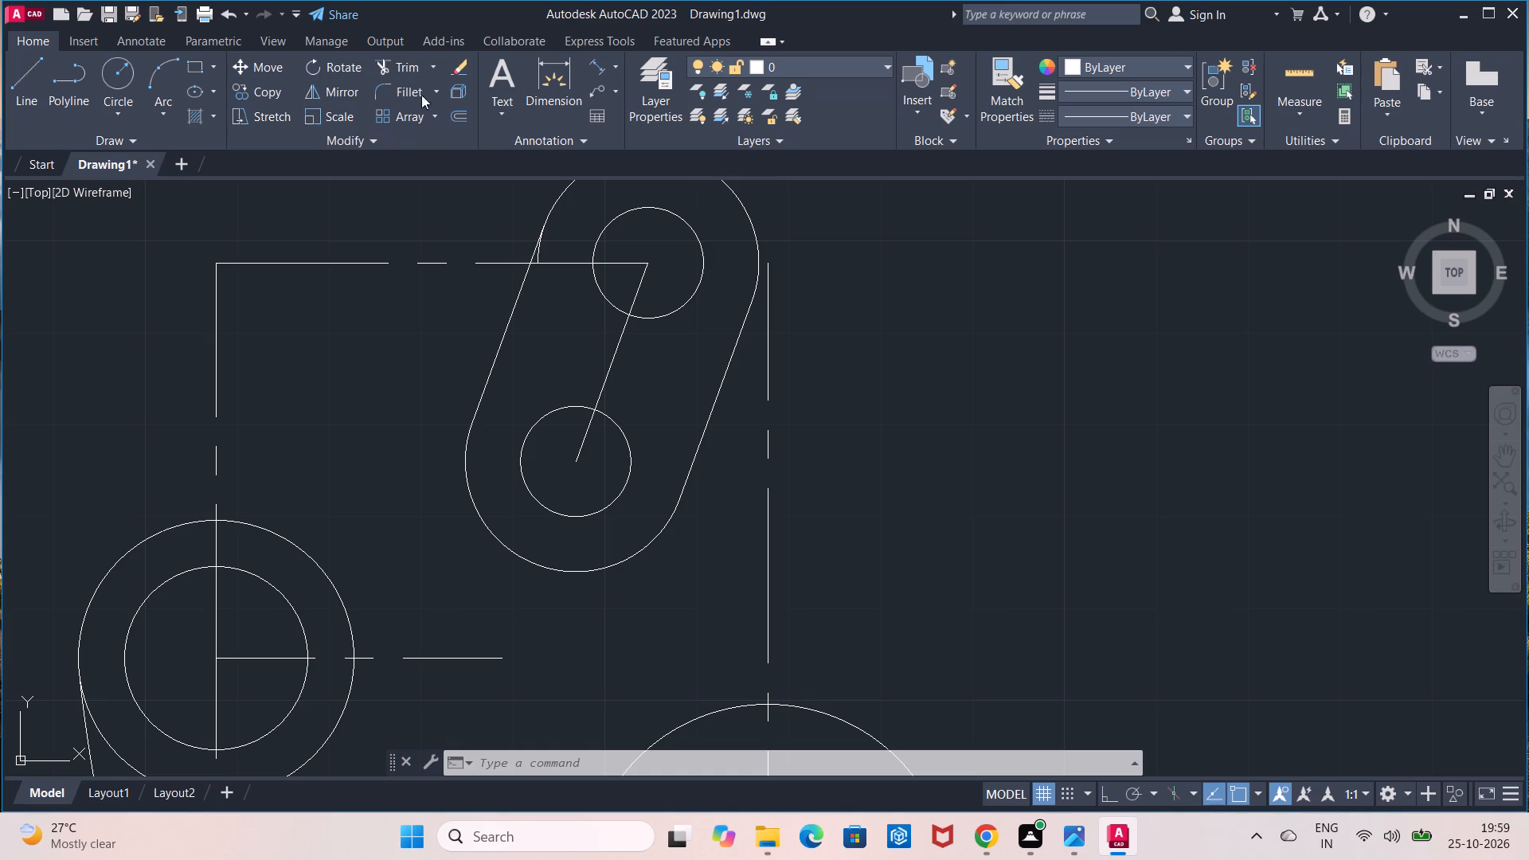
pyautogui.click(464, 120)
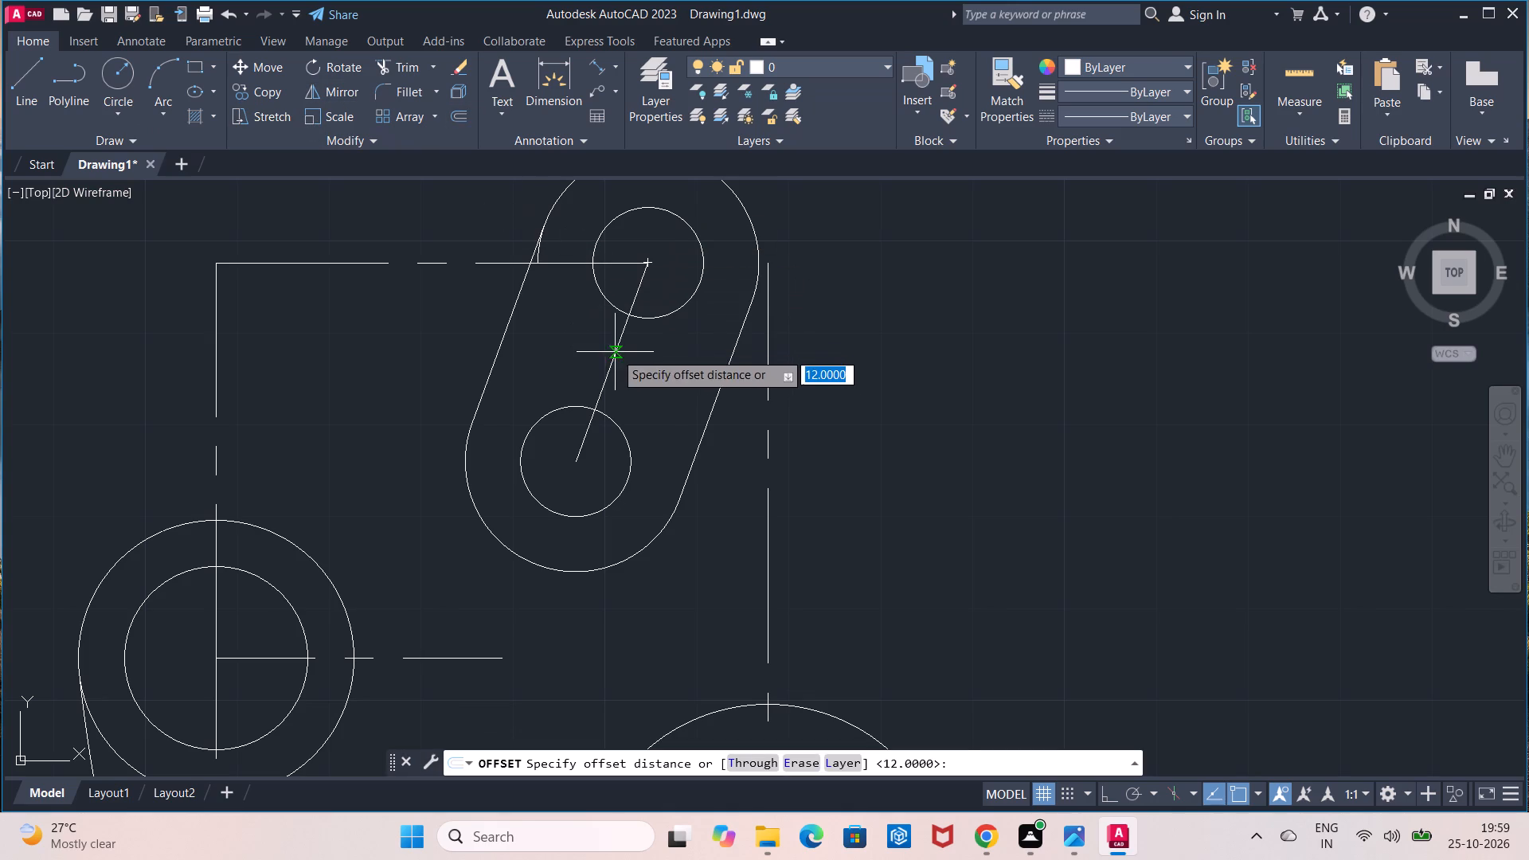
pyautogui.click(653, 264)
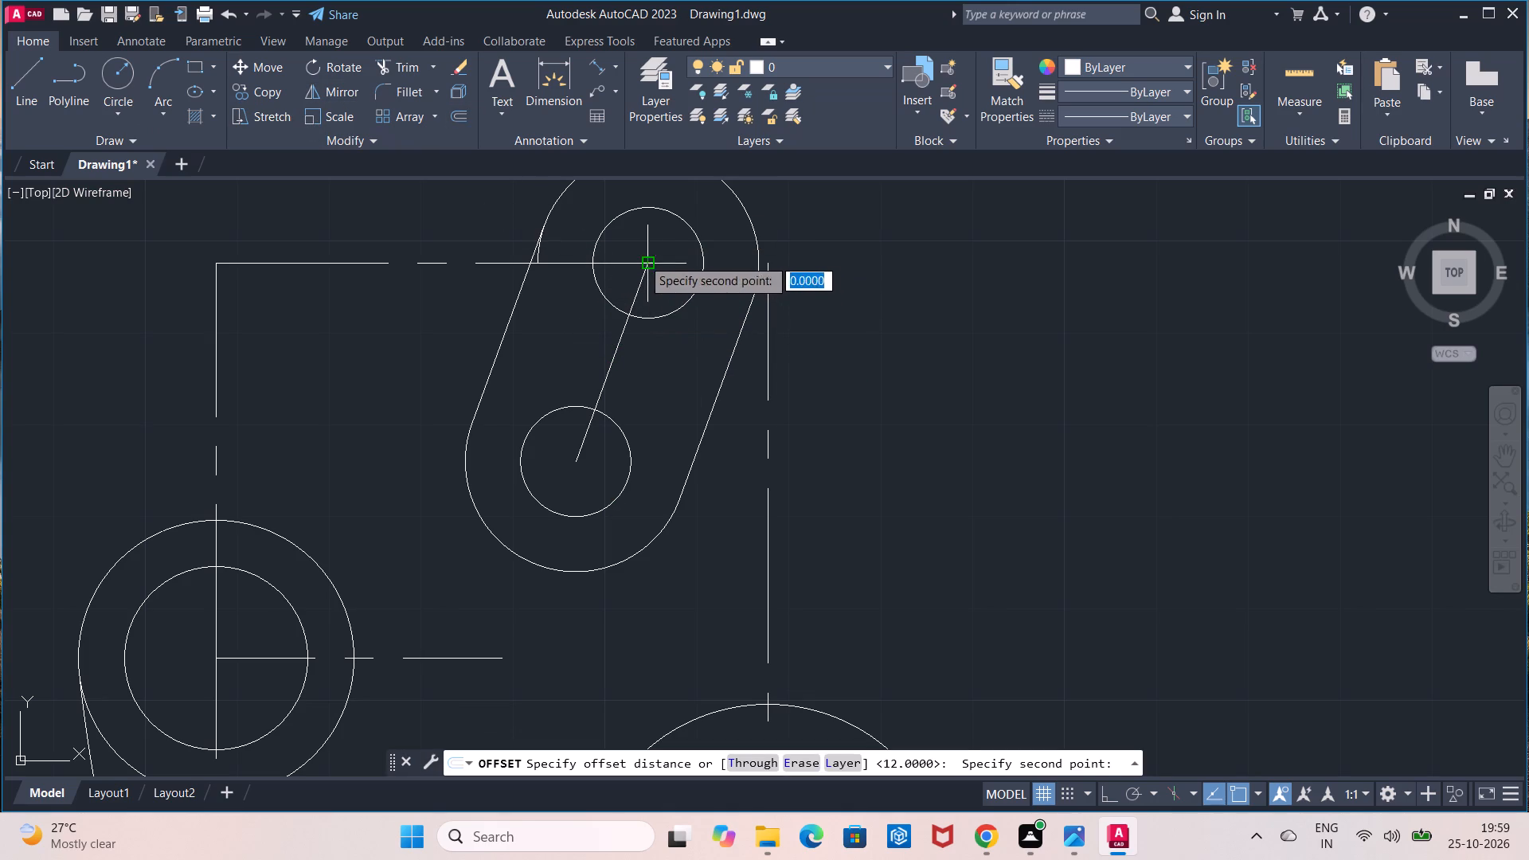
pyautogui.click(599, 237)
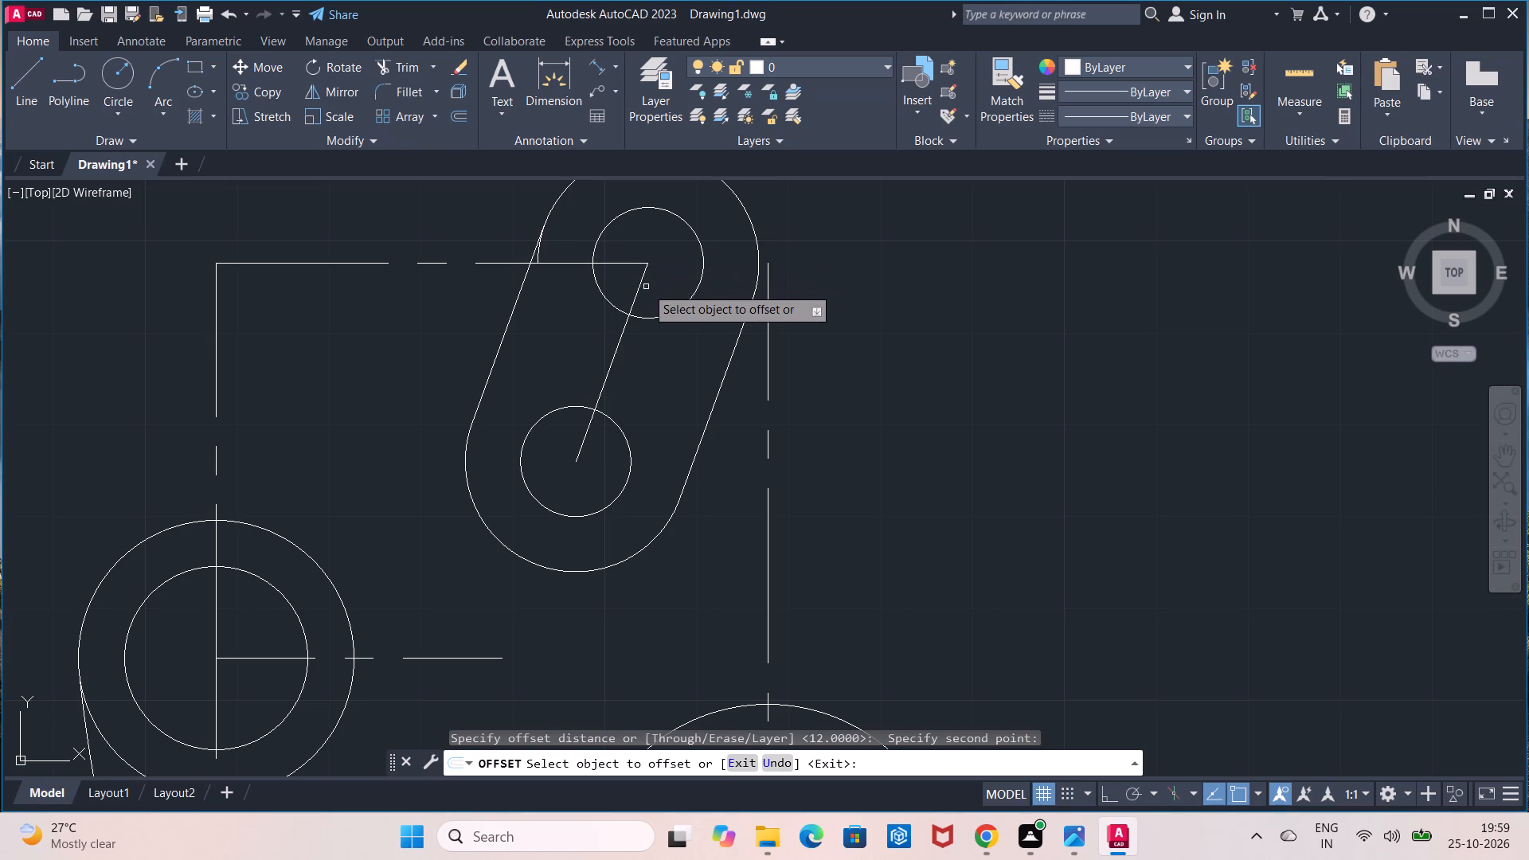
pyautogui.click(639, 288)
pyautogui.click(622, 285)
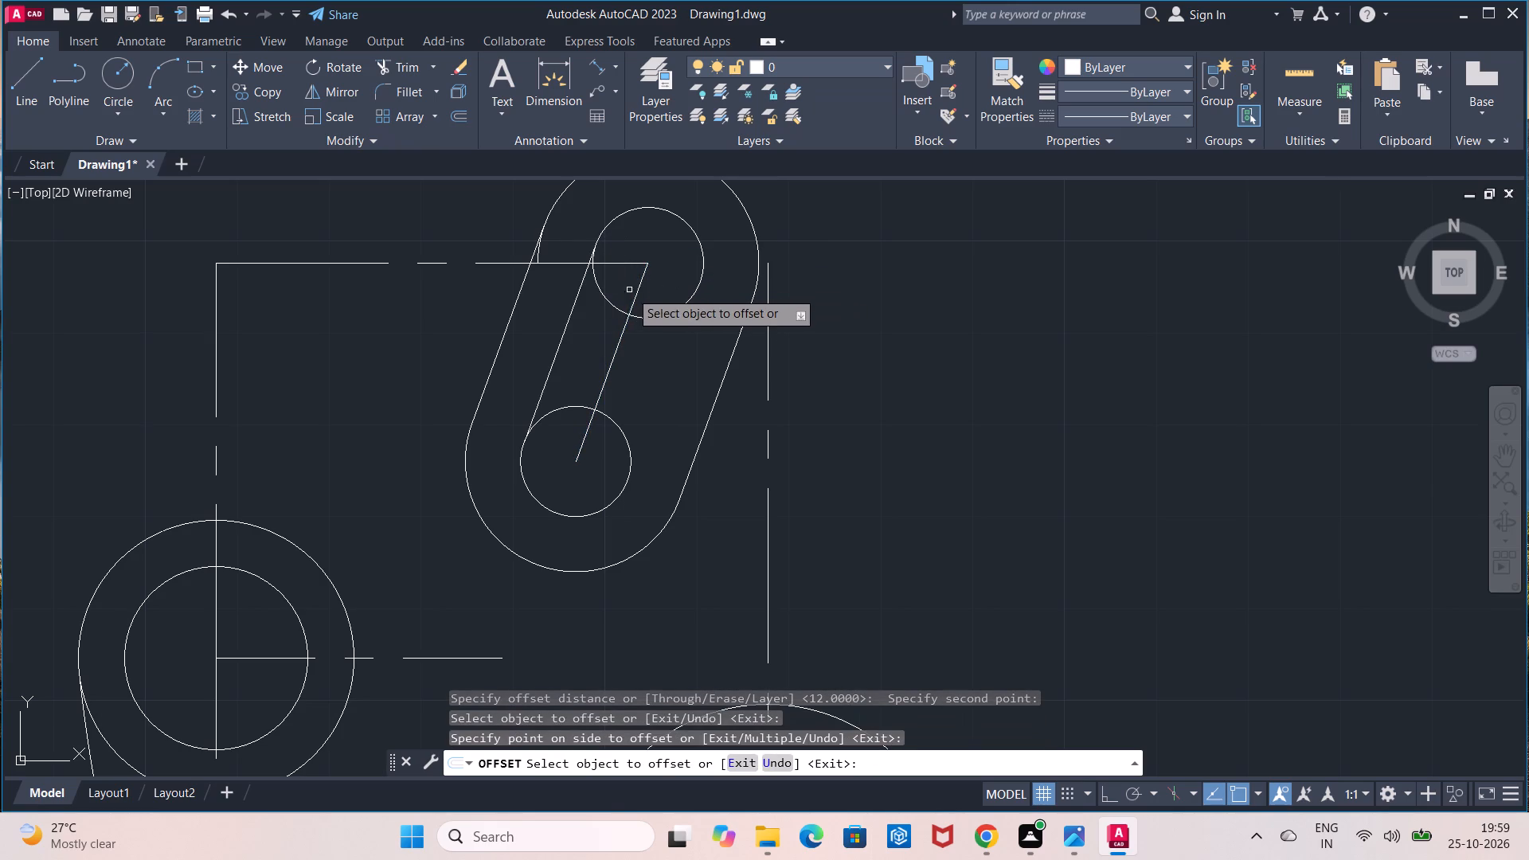
pyautogui.click(628, 320)
pyautogui.click(646, 325)
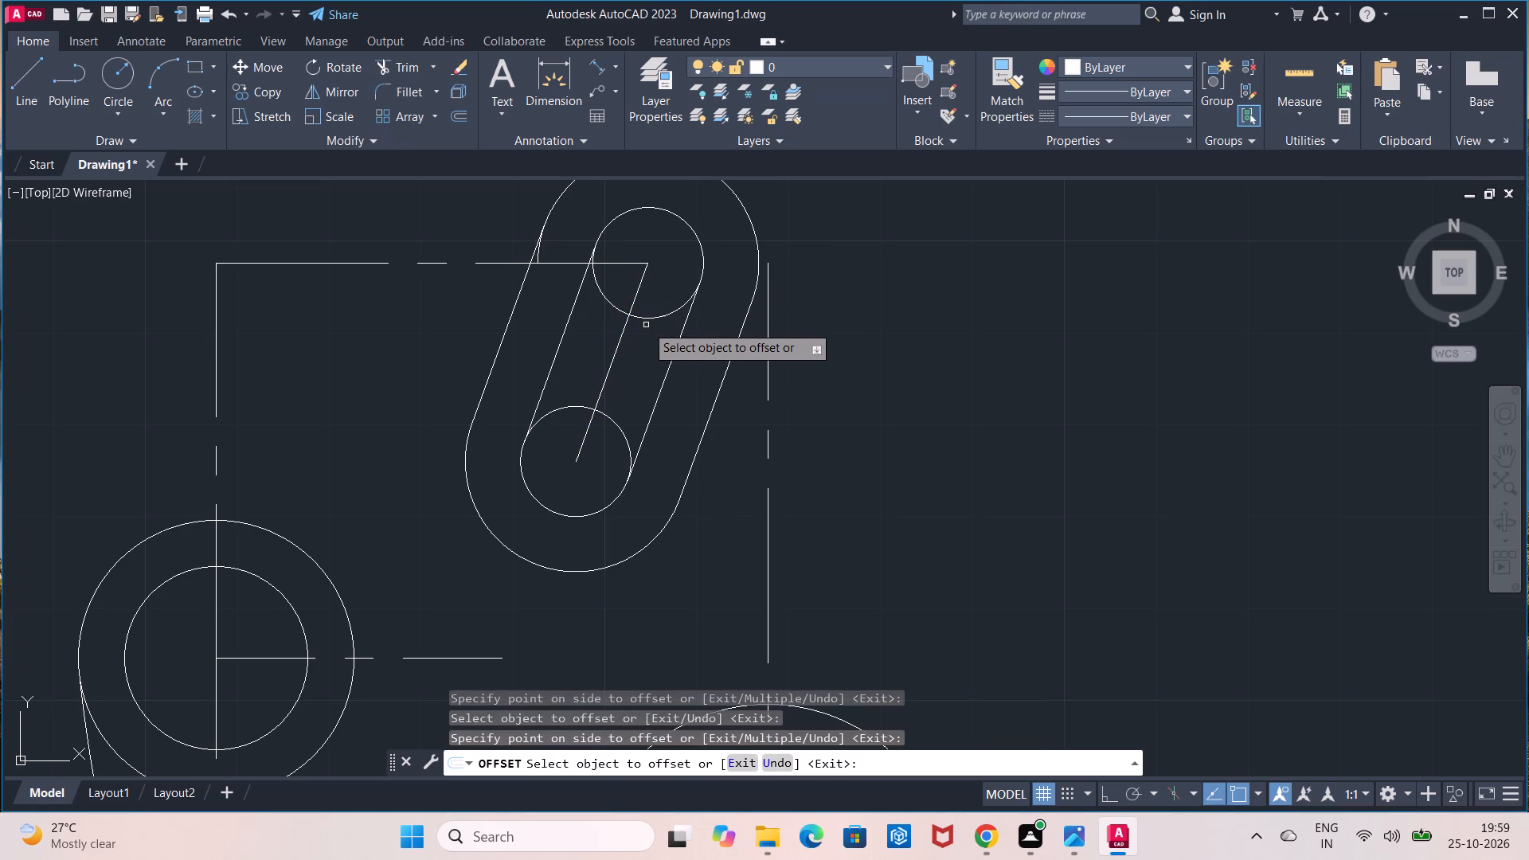
pyautogui.press('Escape')
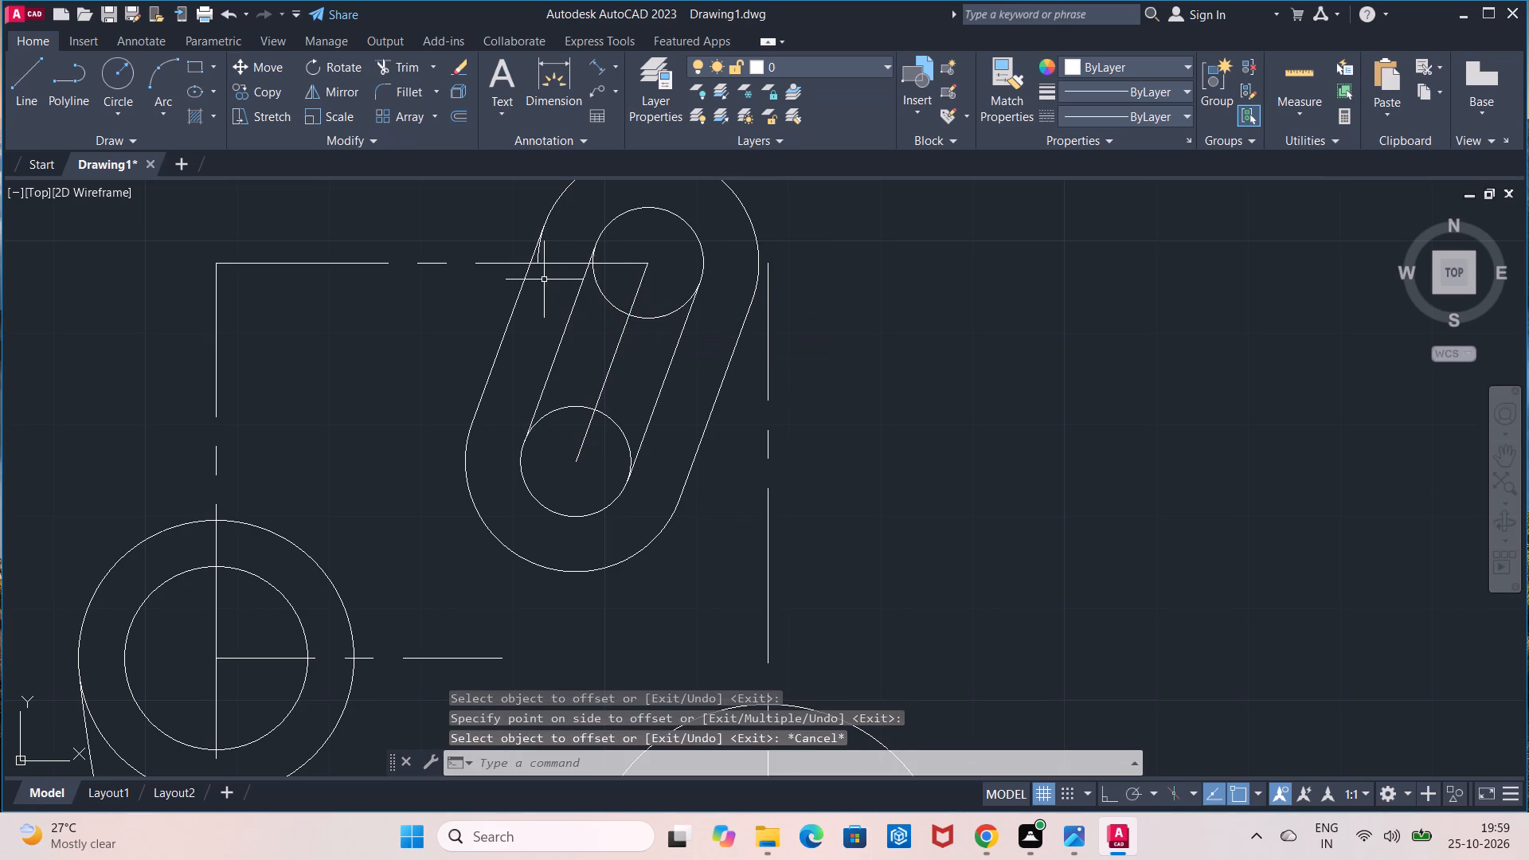
# Trim the radius 6 circles' arcs lying between the inner offset lines to form the slanted slot's inner outline.
pyautogui.click(385, 68)
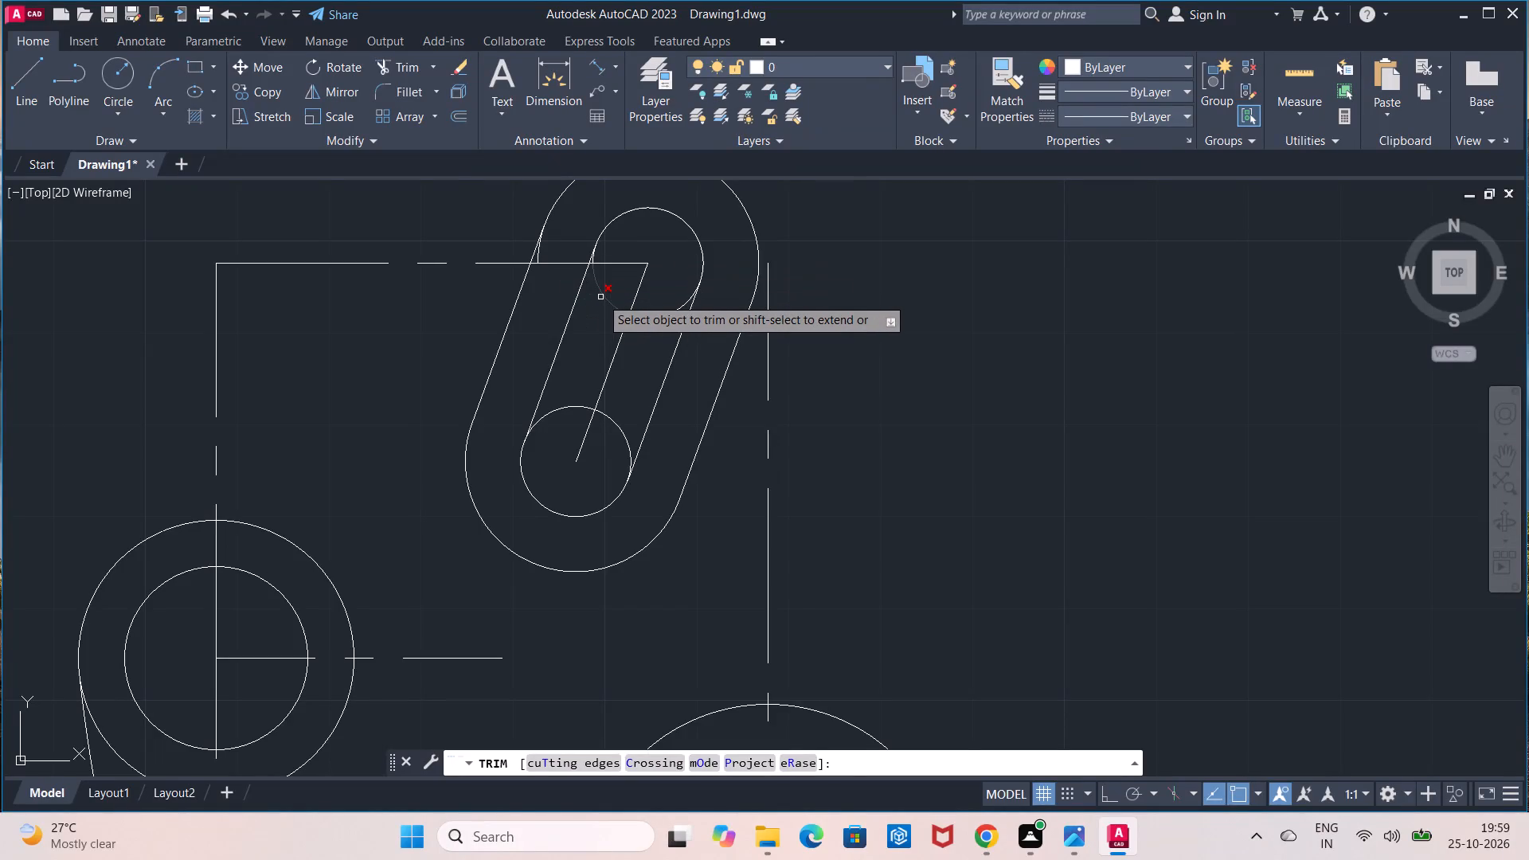
pyautogui.click(600, 297)
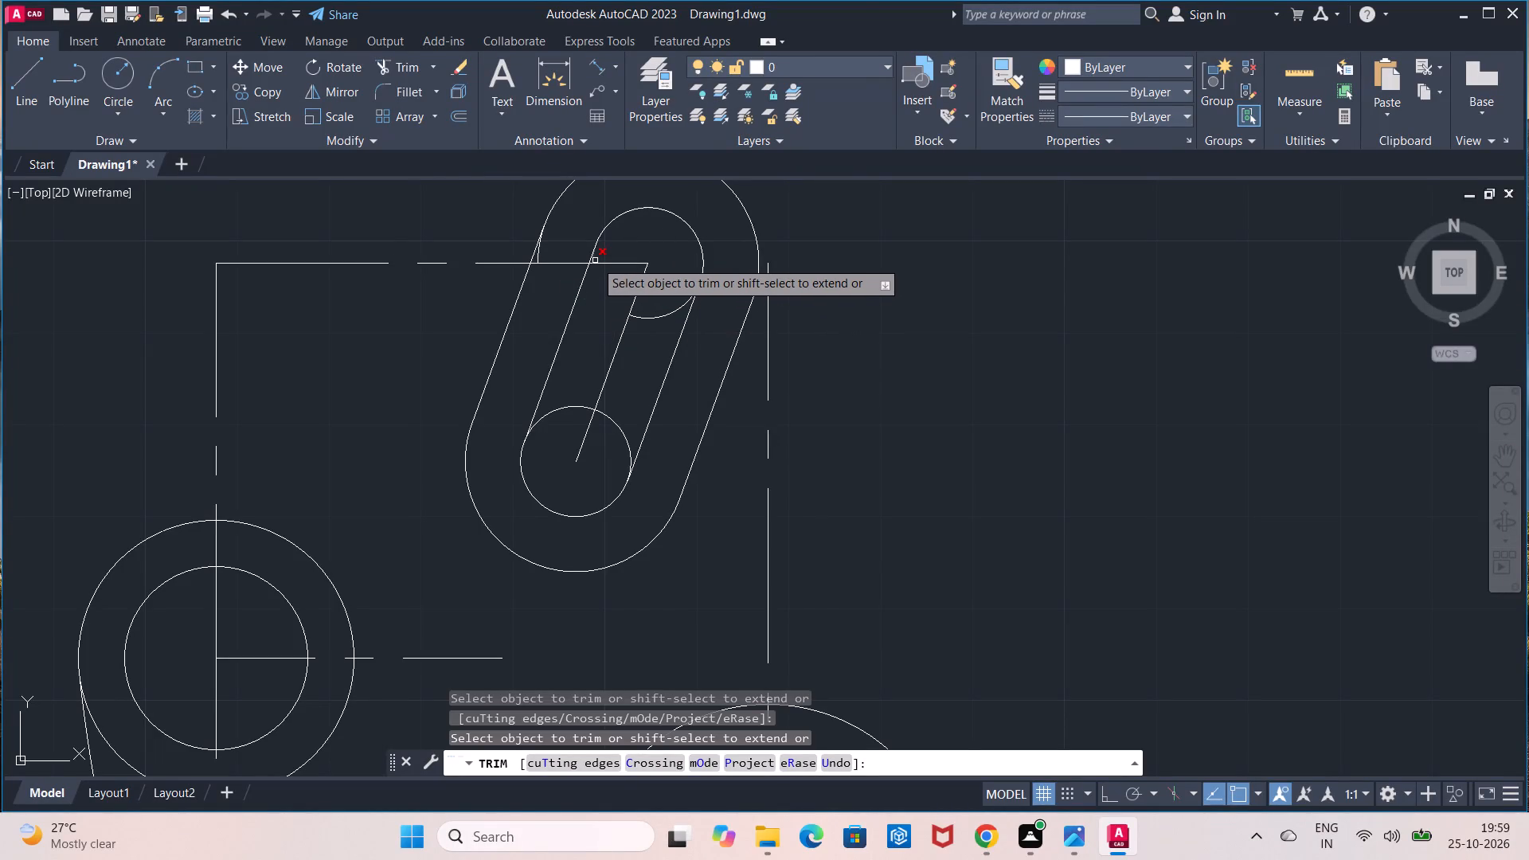
pyautogui.click(595, 260)
pyautogui.click(675, 307)
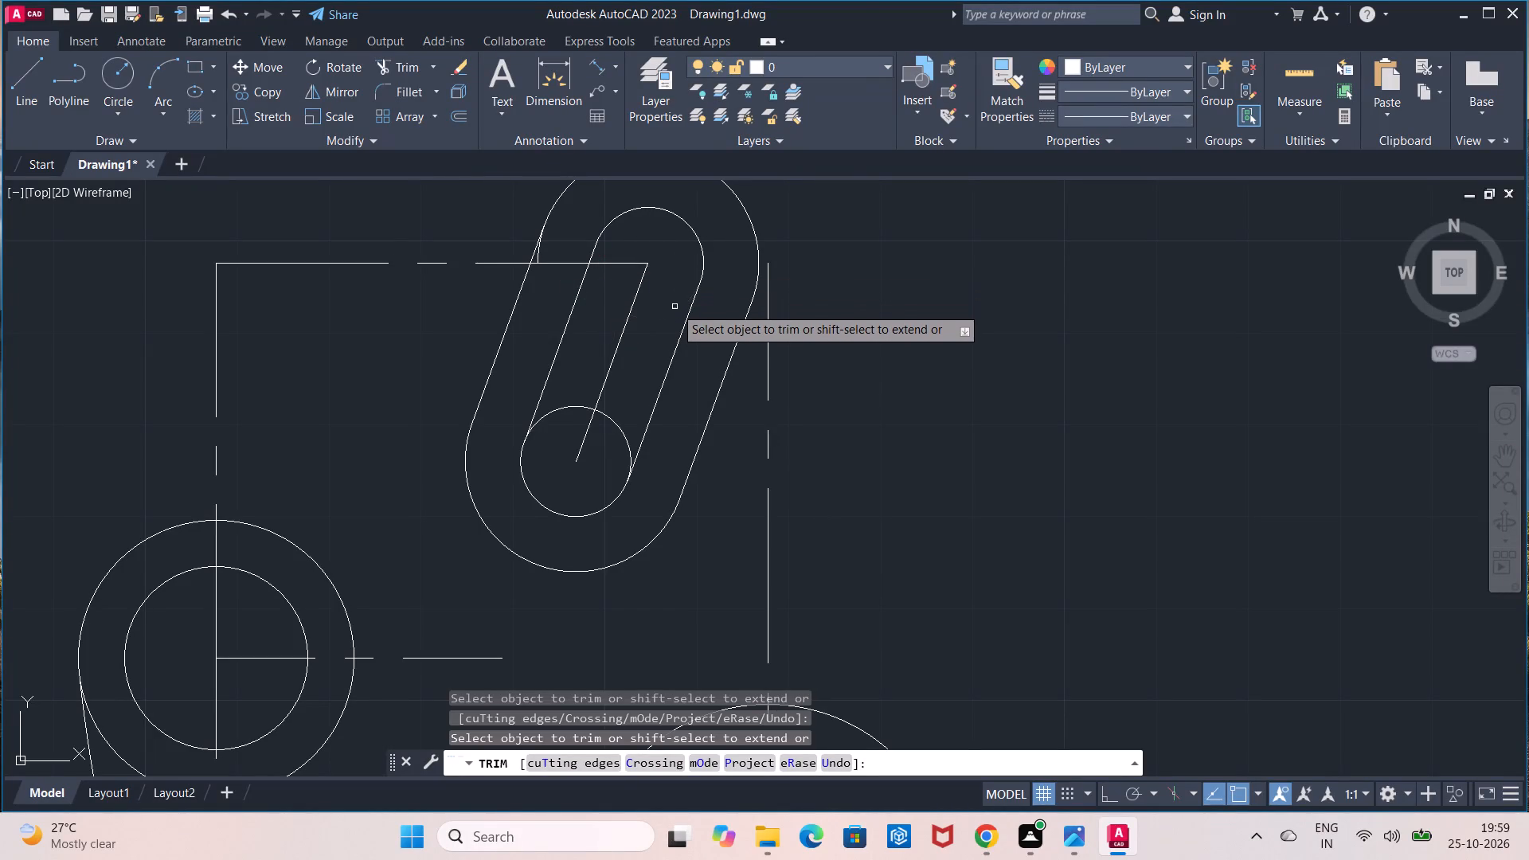
pyautogui.click(624, 428)
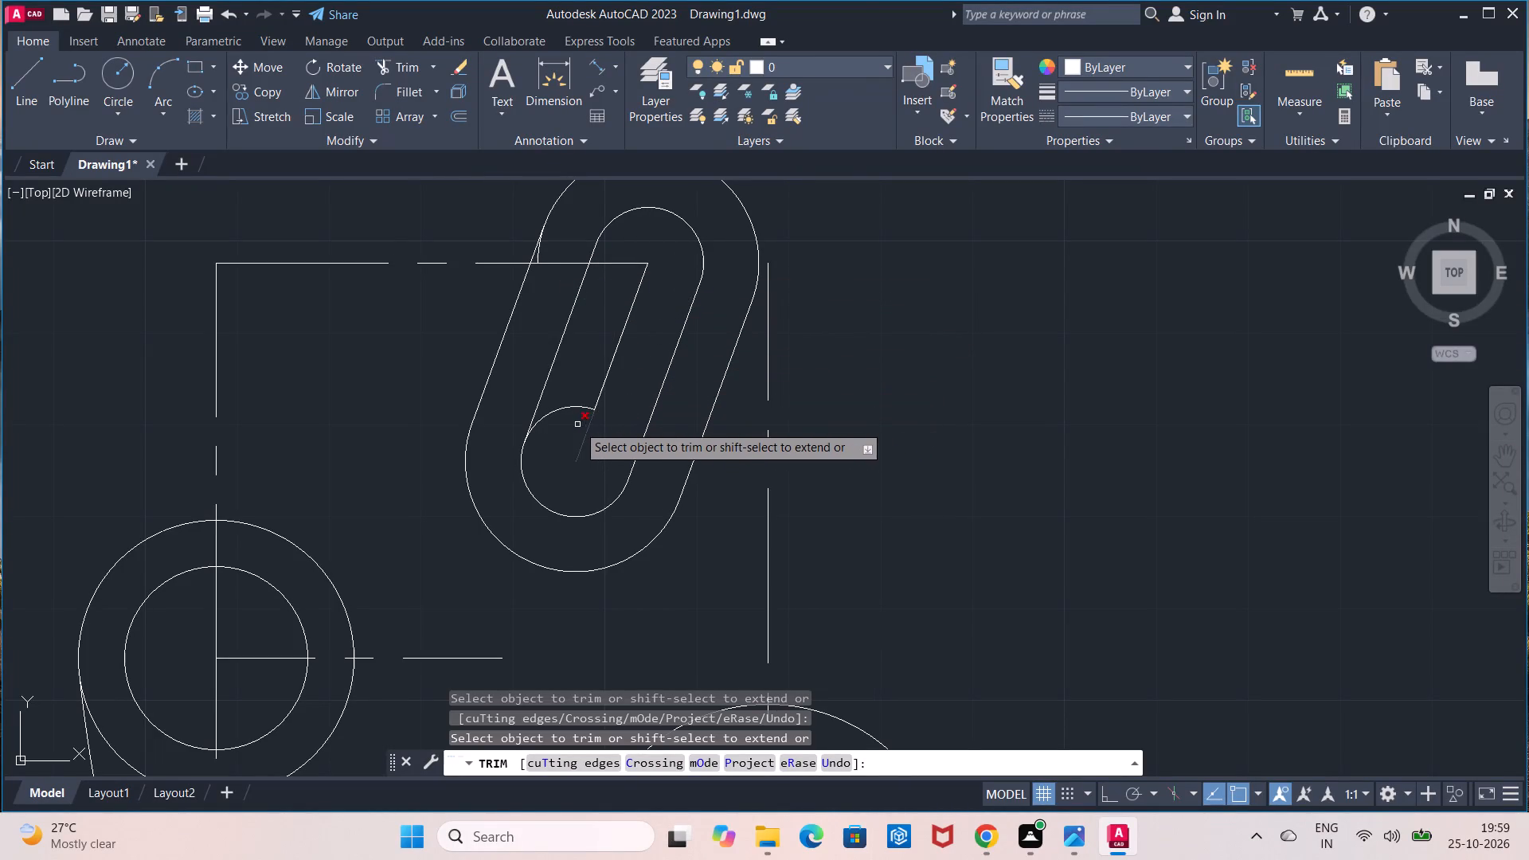
pyautogui.click(562, 406)
pyautogui.scroll(-1, 562, 406)
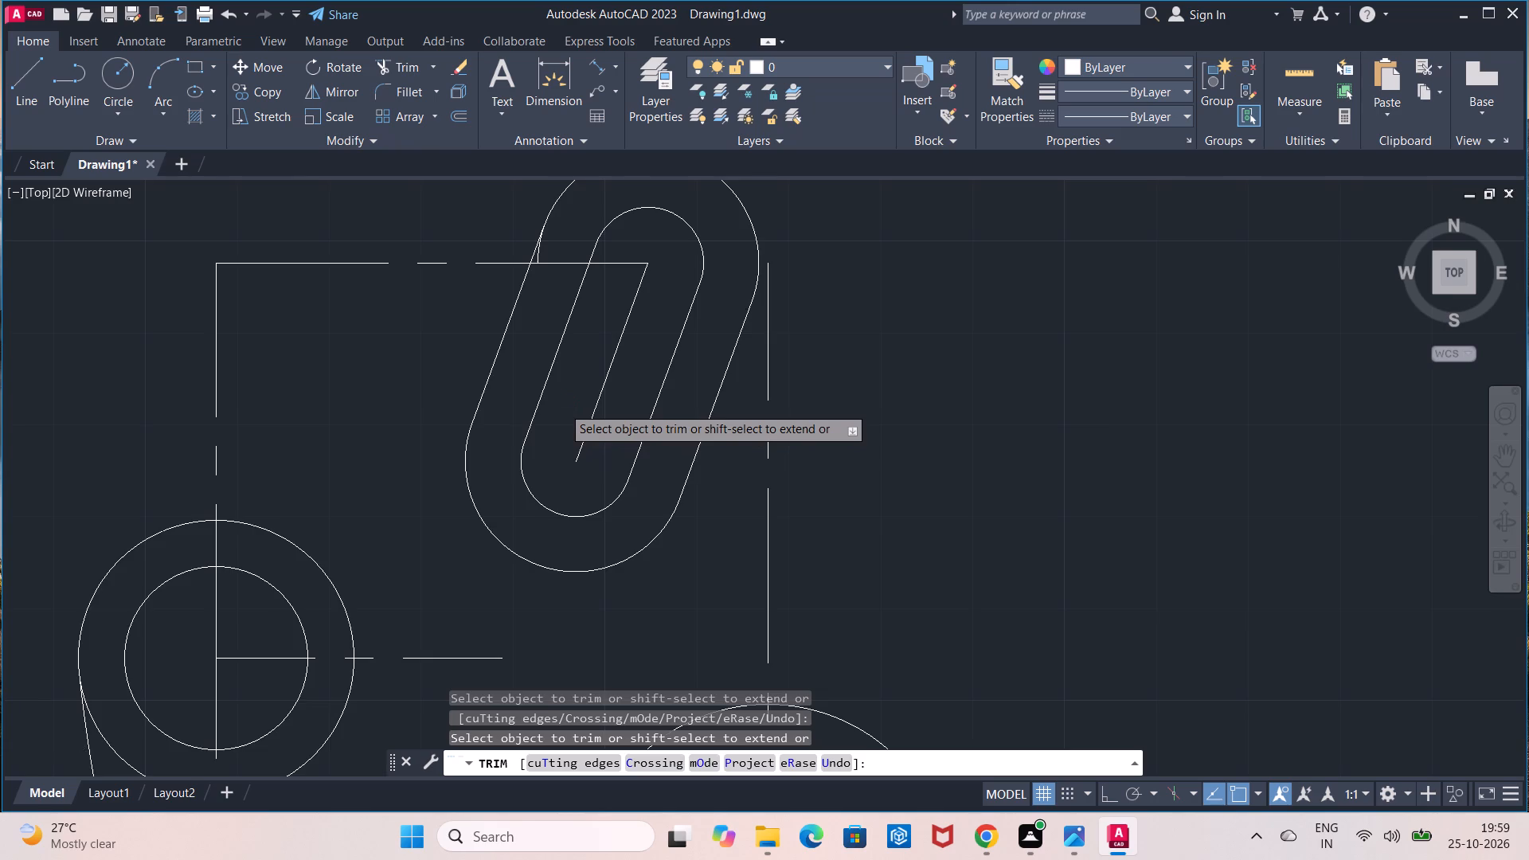
pyautogui.press('Escape')
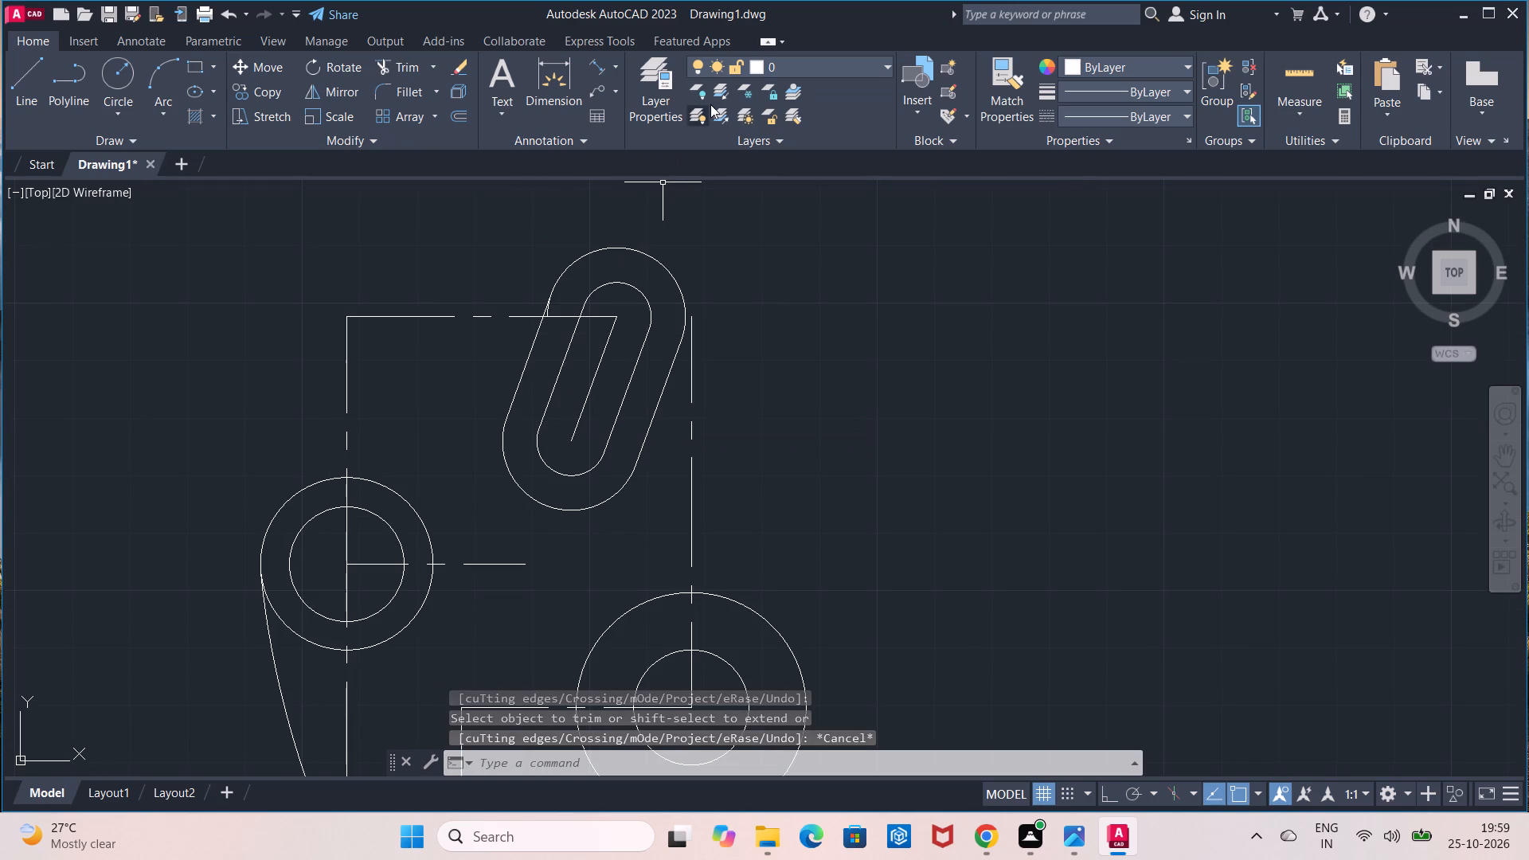
# Check the slanted centre line's length between its endpoints using an aligned dimension, without placing it.
pyautogui.click(600, 67)
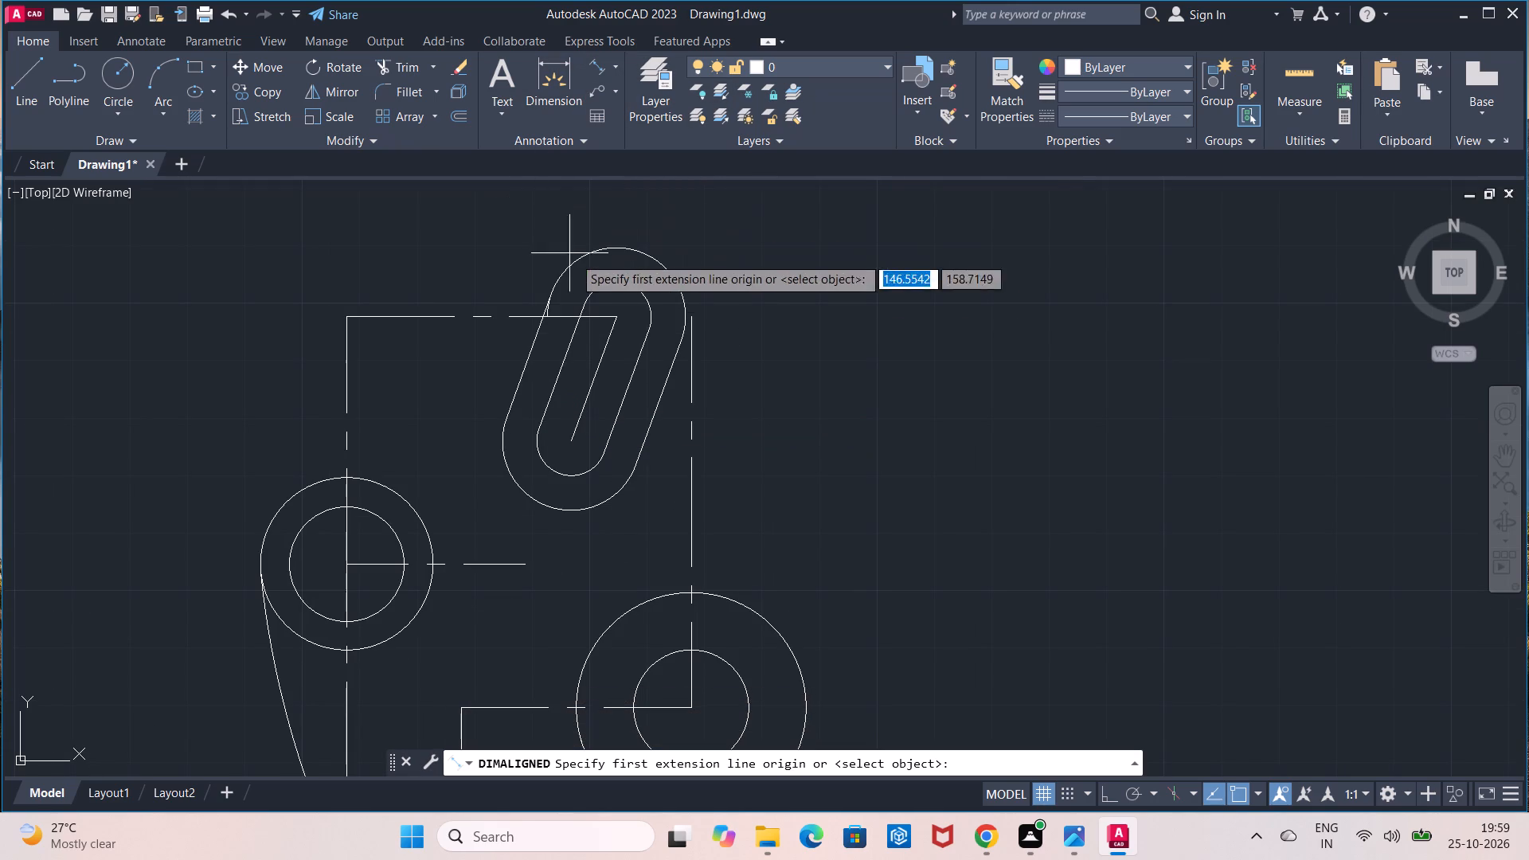
pyautogui.click(612, 312)
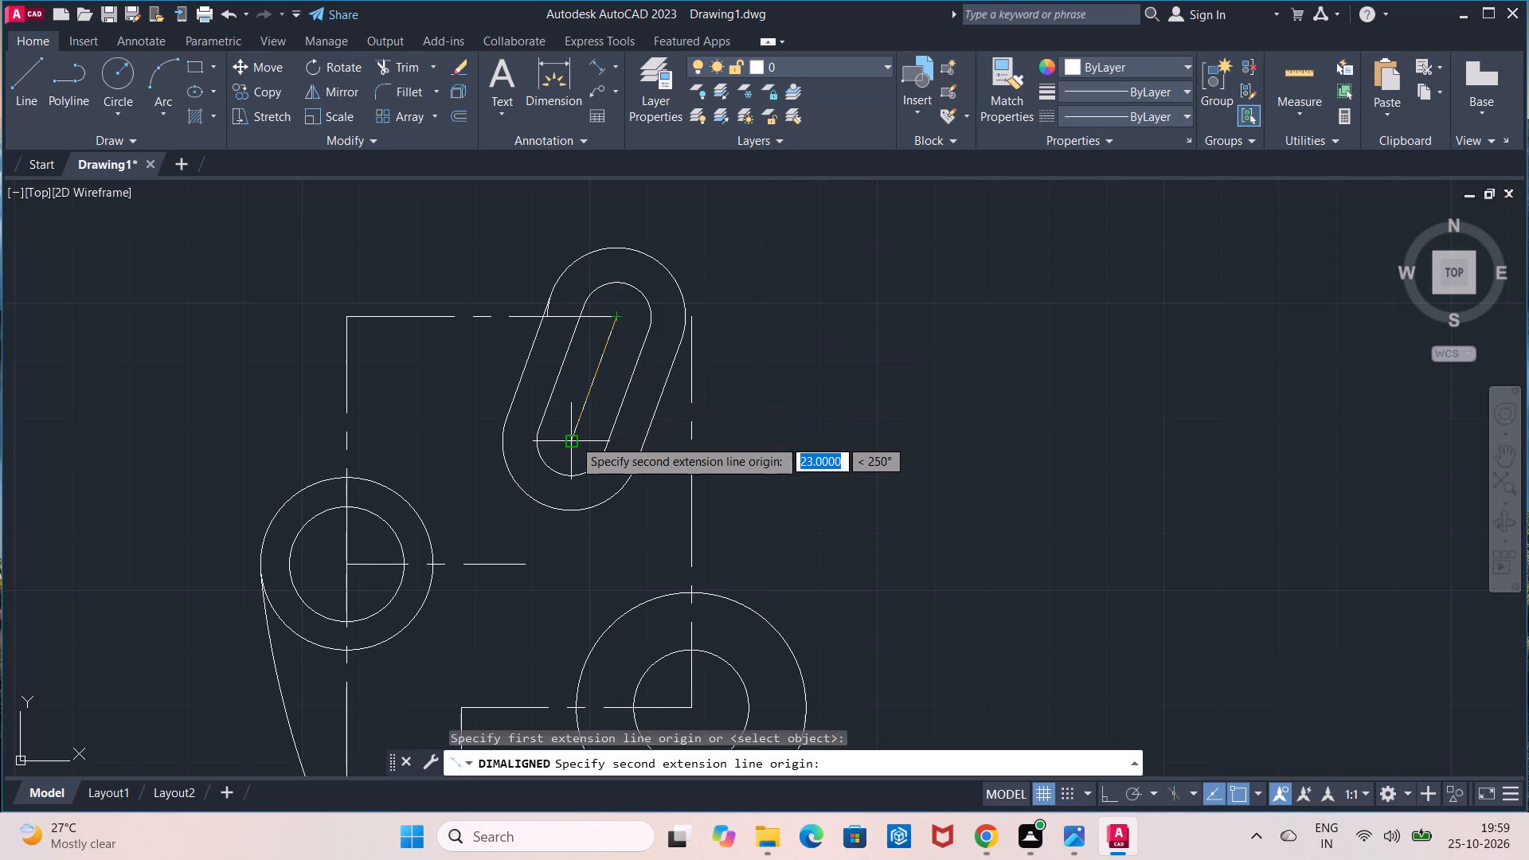
pyautogui.click(573, 439)
pyautogui.press('Escape')
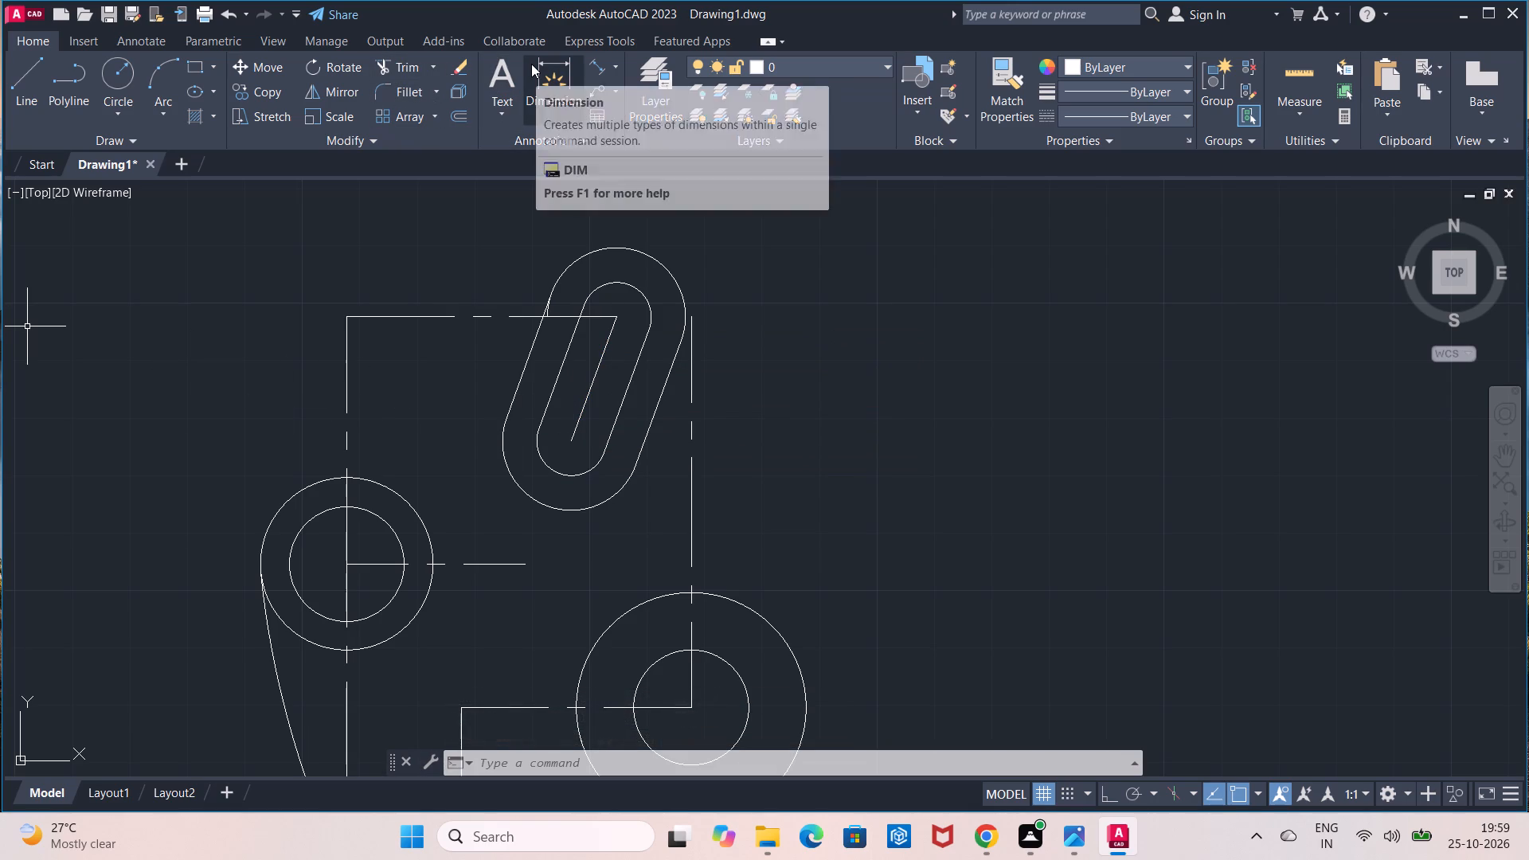
# Draw a circle of radius 20 tangent to the slot's outer outline at its lower right and the large right-hand circle's top.
pyautogui.click(118, 99)
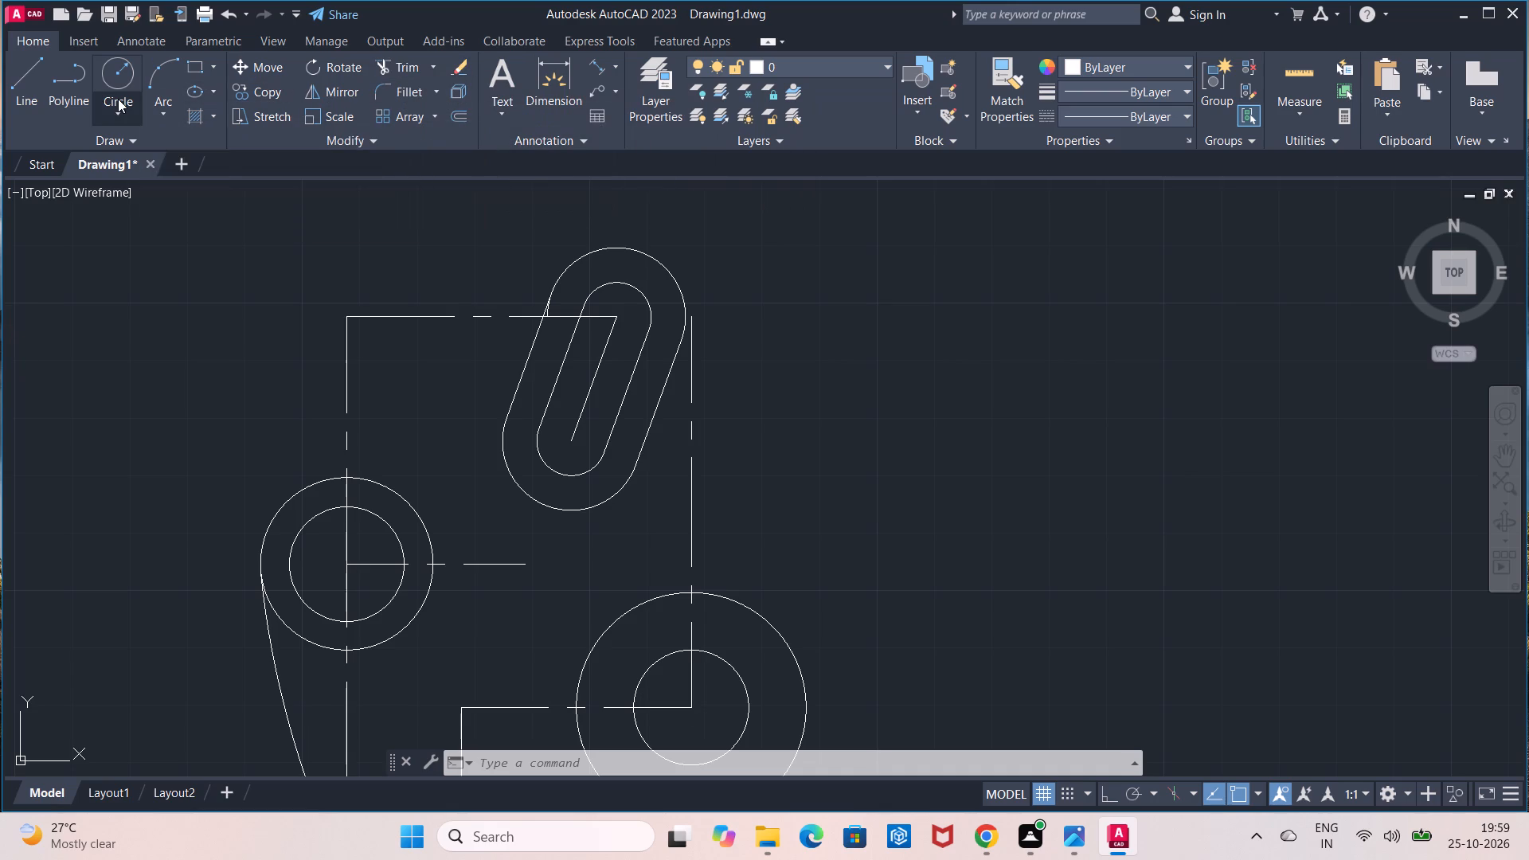
pyautogui.click(163, 330)
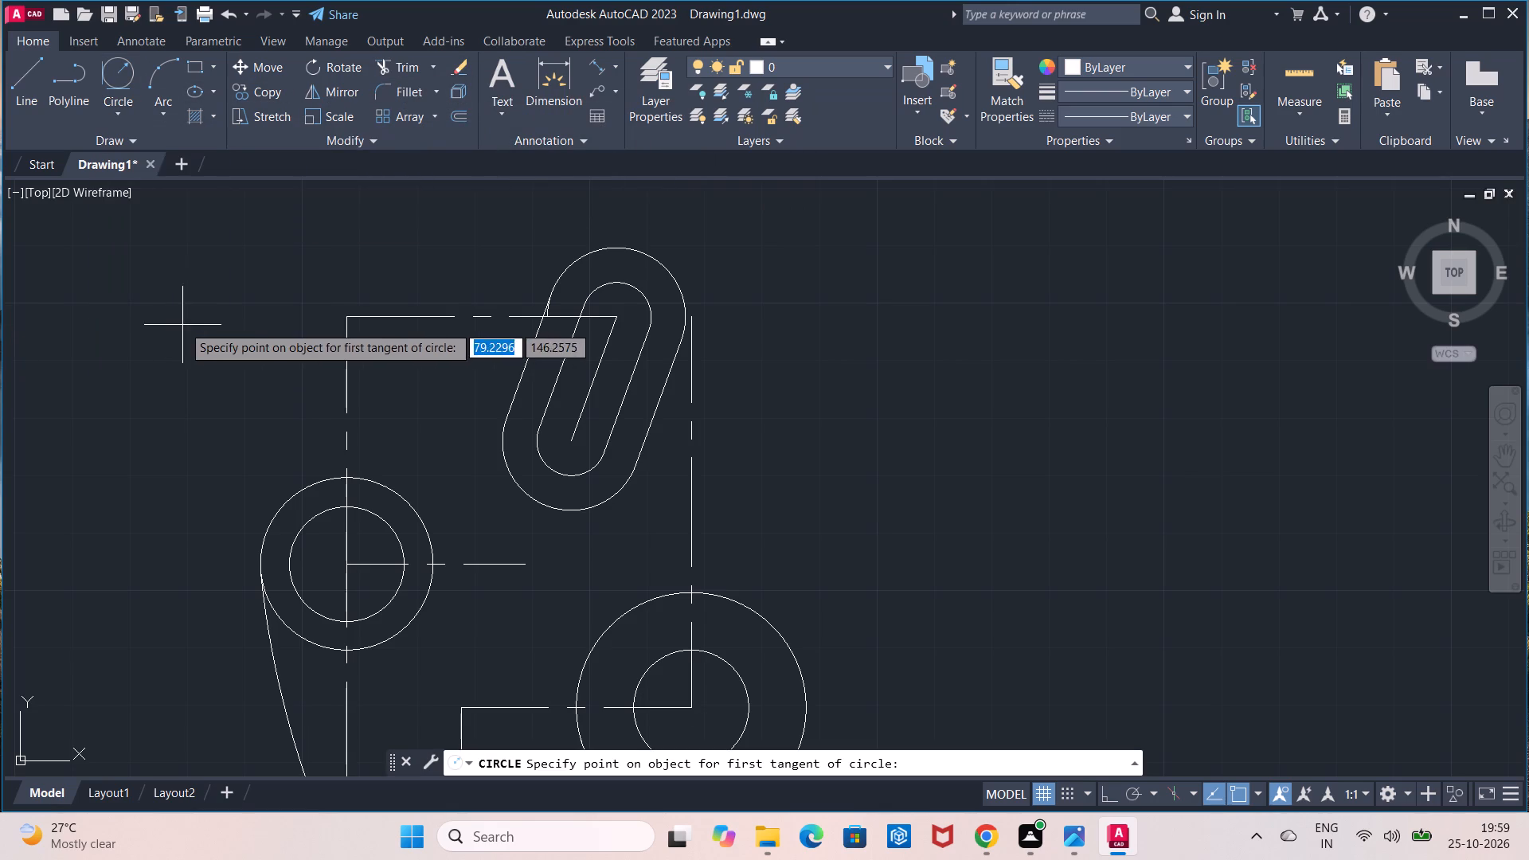
pyautogui.click(632, 473)
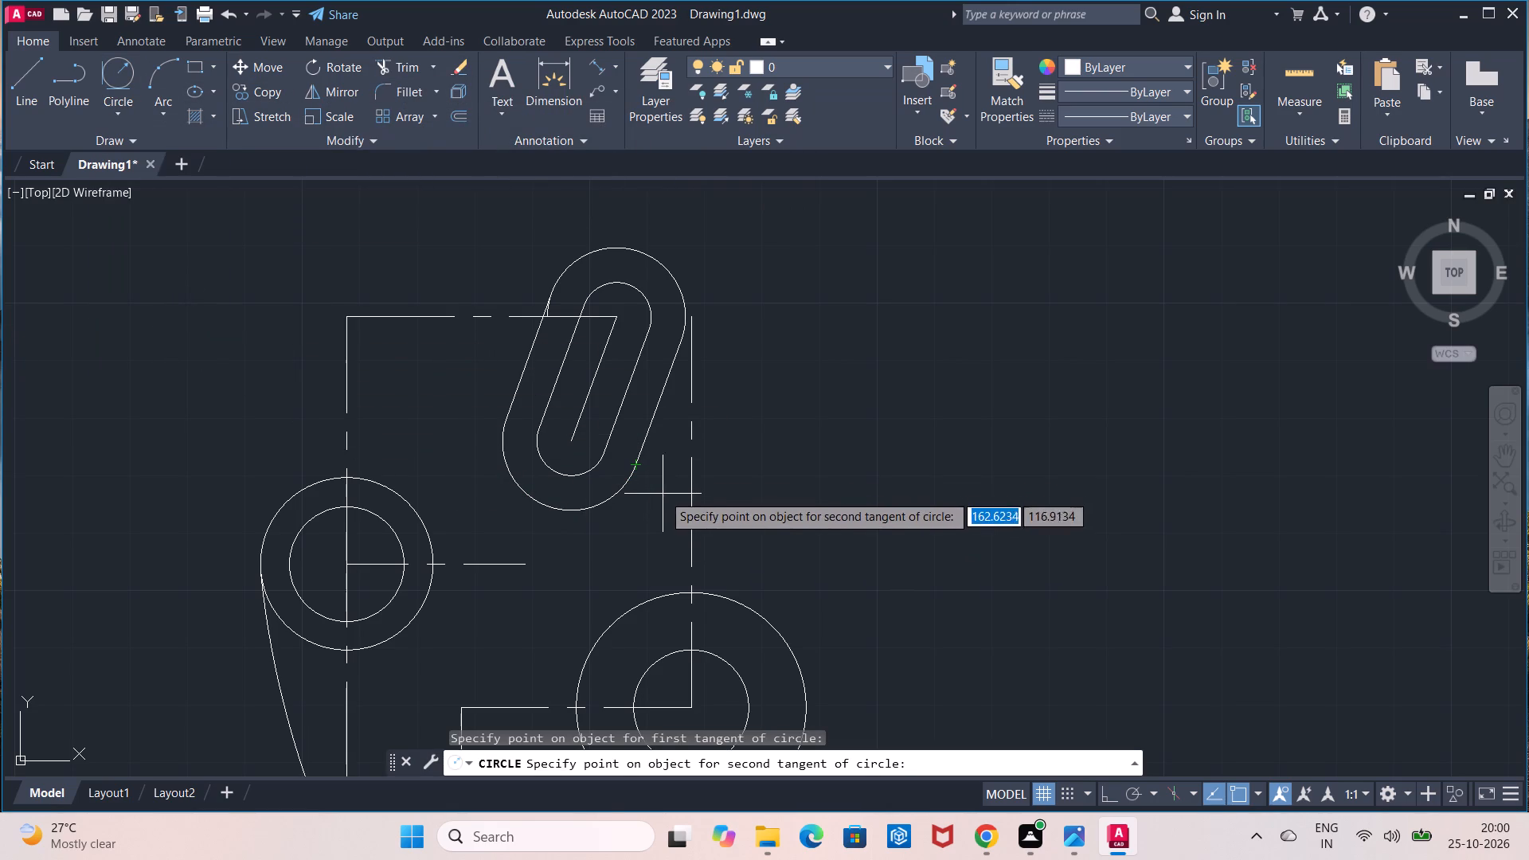
pyautogui.click(706, 594)
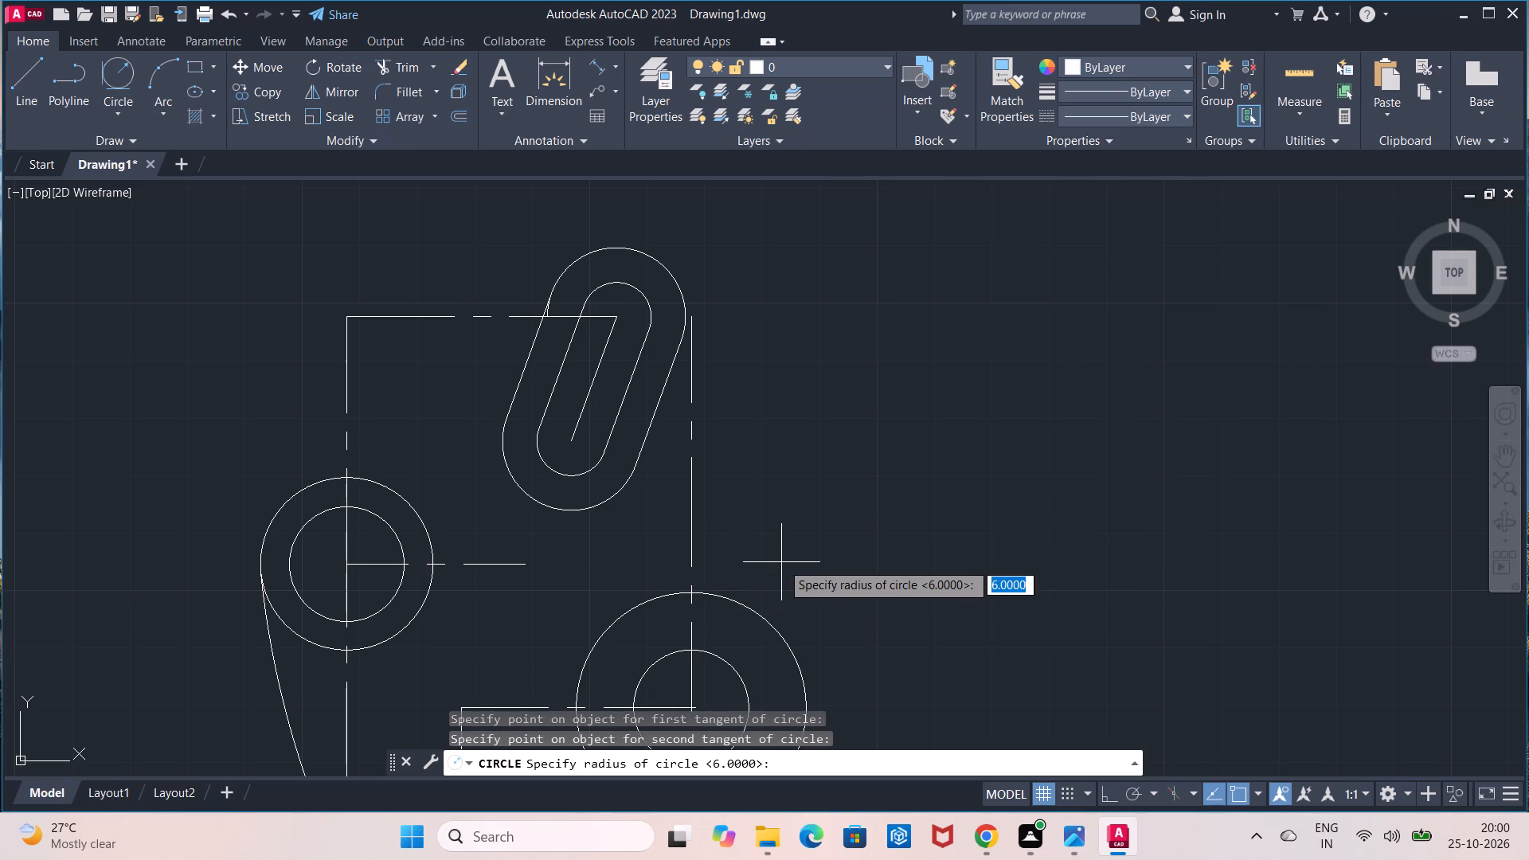
pyautogui.write('20')
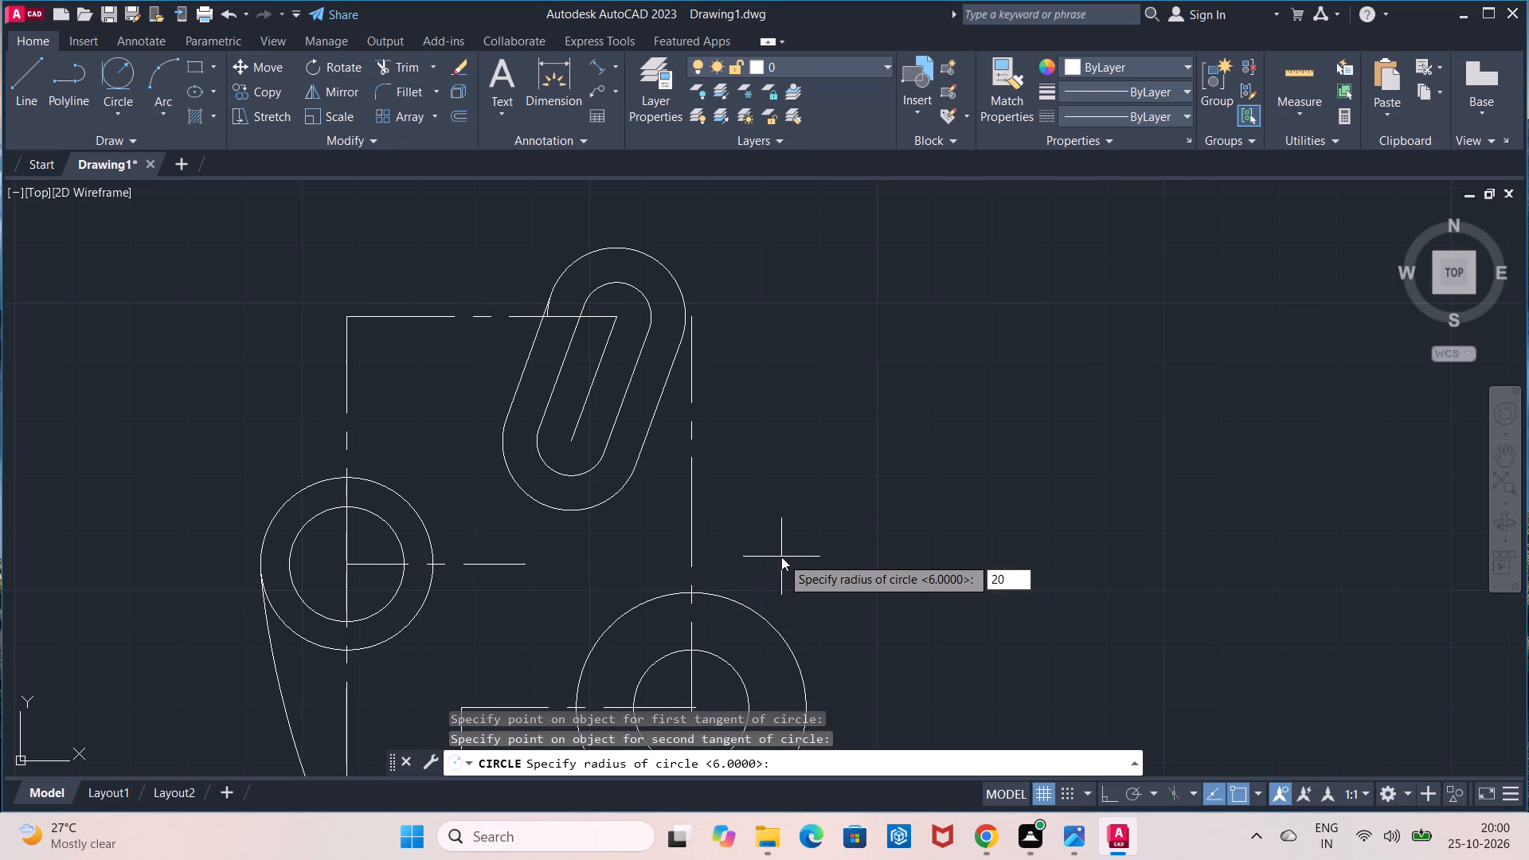
pyautogui.press('Return')
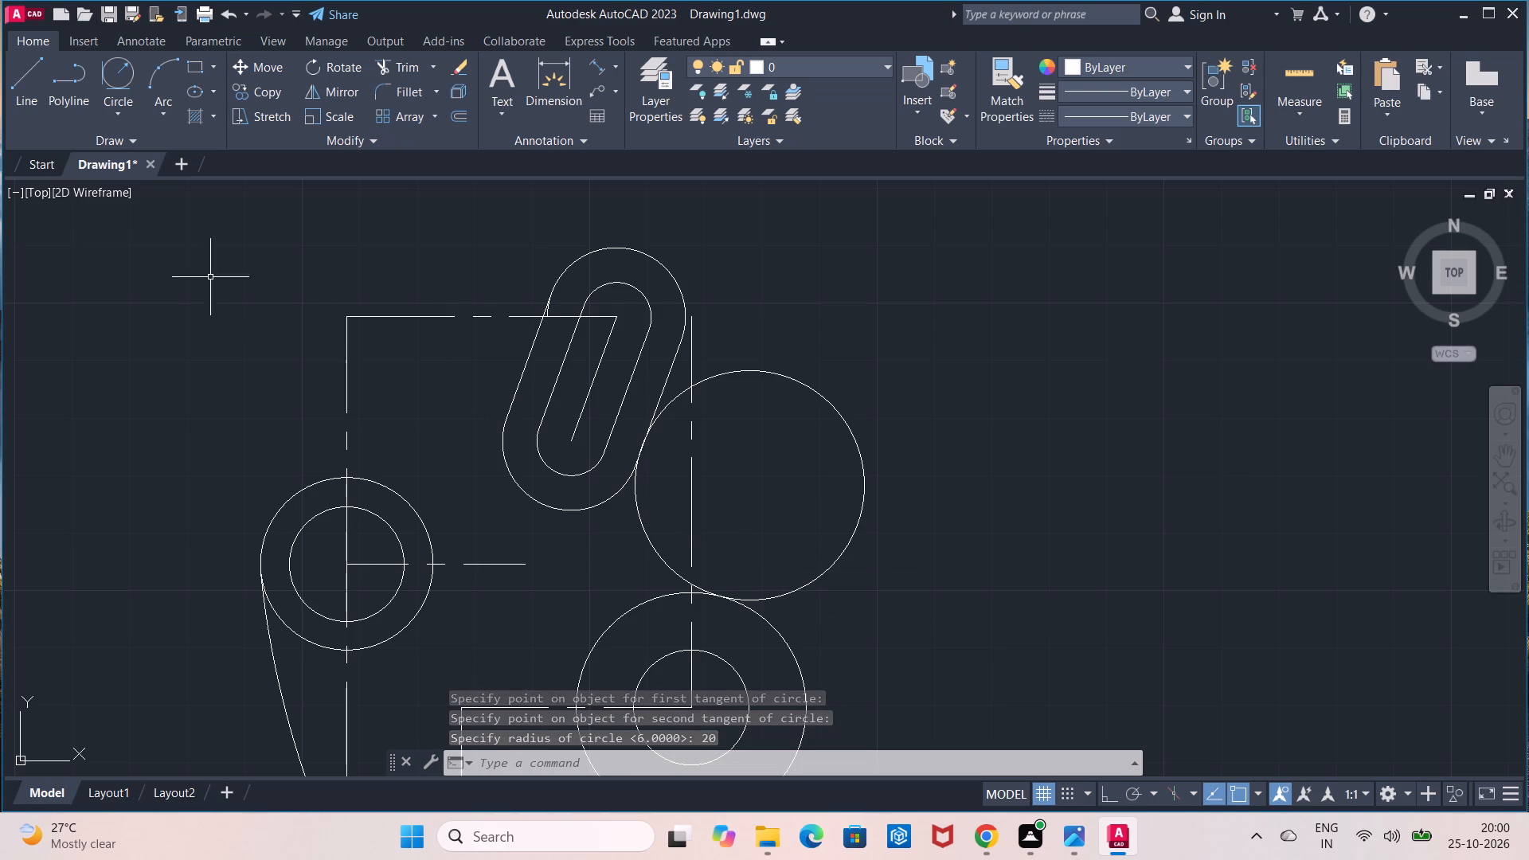
# Trim the radius 20 circle to leave only the concave arc joining the slot's outer outline to the large right-hand circle.
pyautogui.click(410, 71)
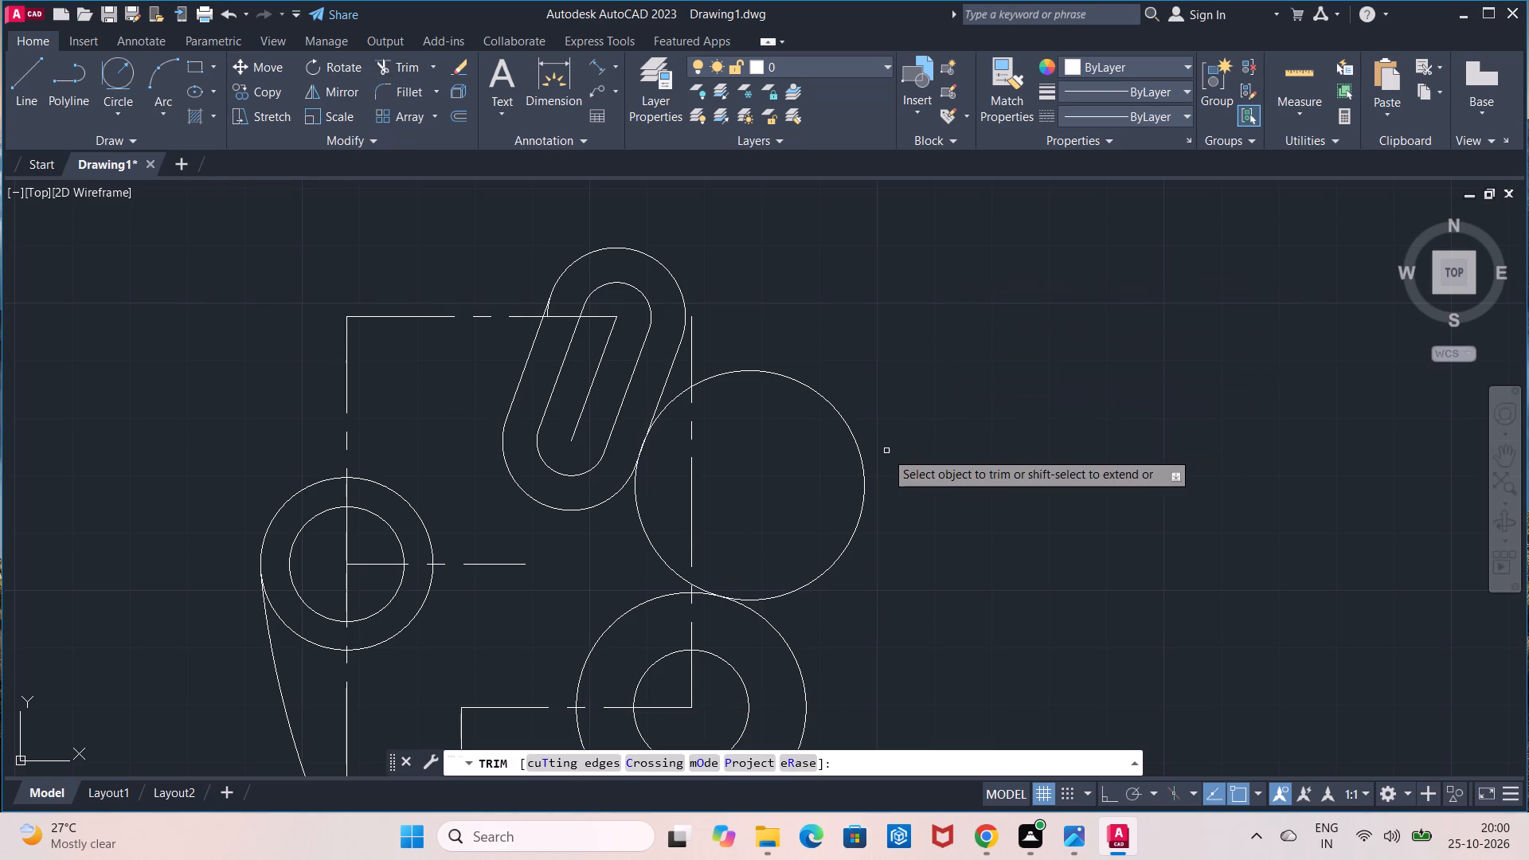
pyautogui.click(861, 463)
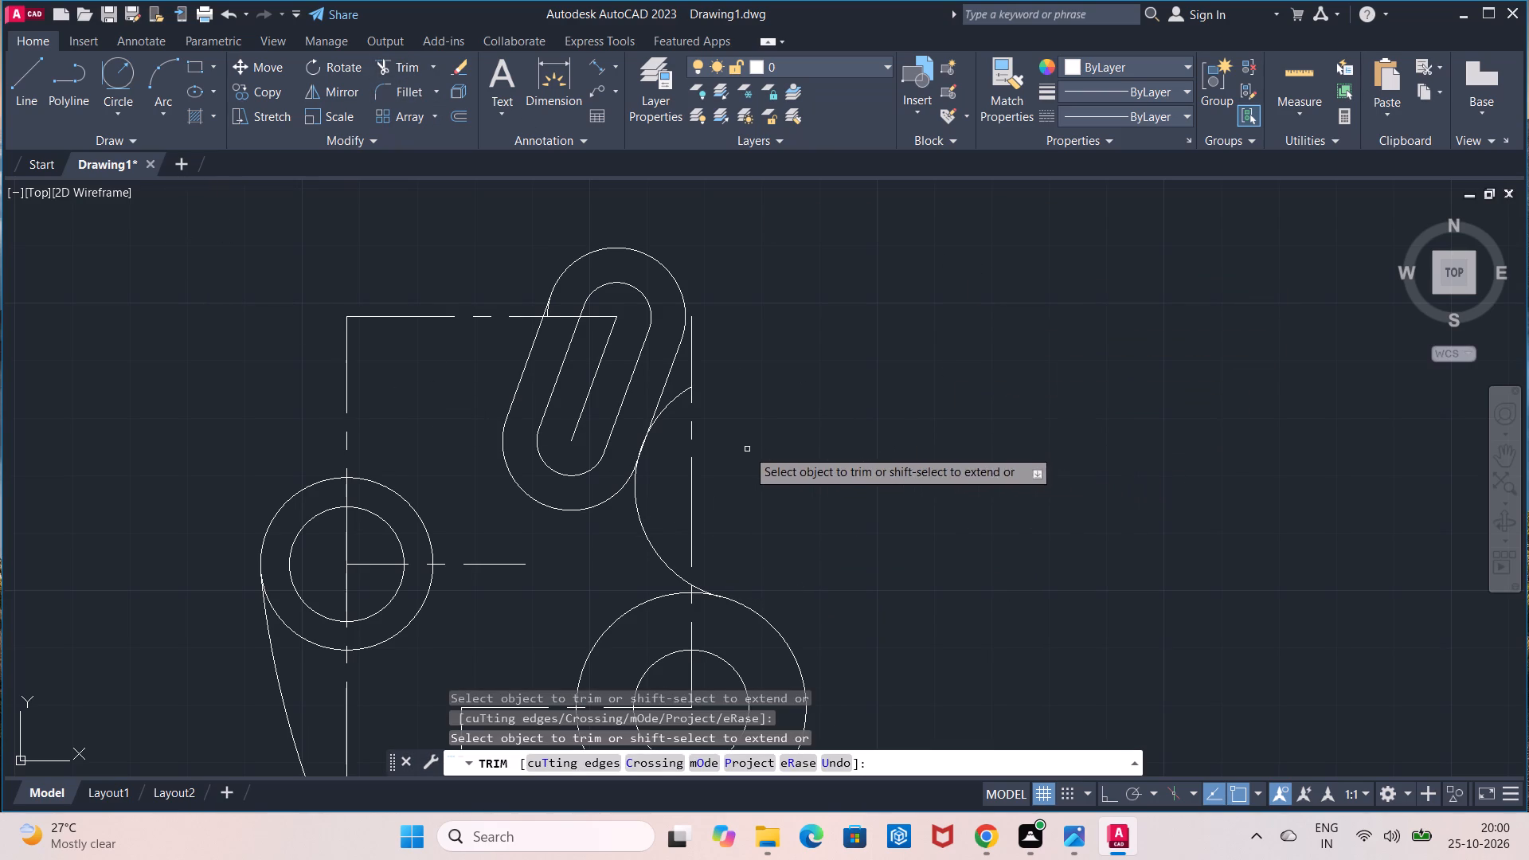
pyautogui.click(666, 404)
pyautogui.press('Escape')
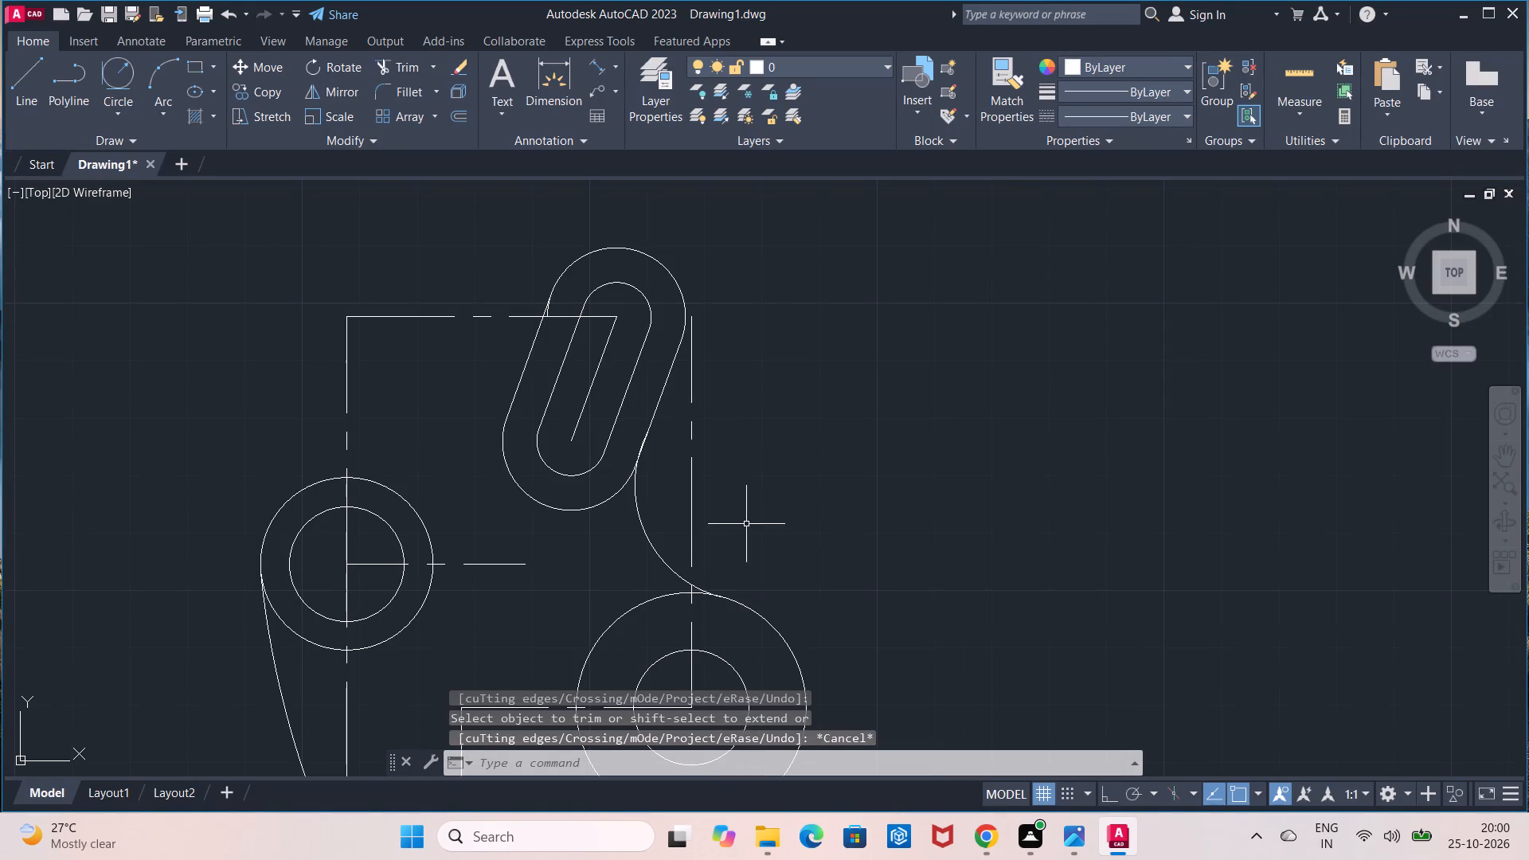
pyautogui.scroll(-1, 746, 524)
pyautogui.scroll(1, 746, 524)
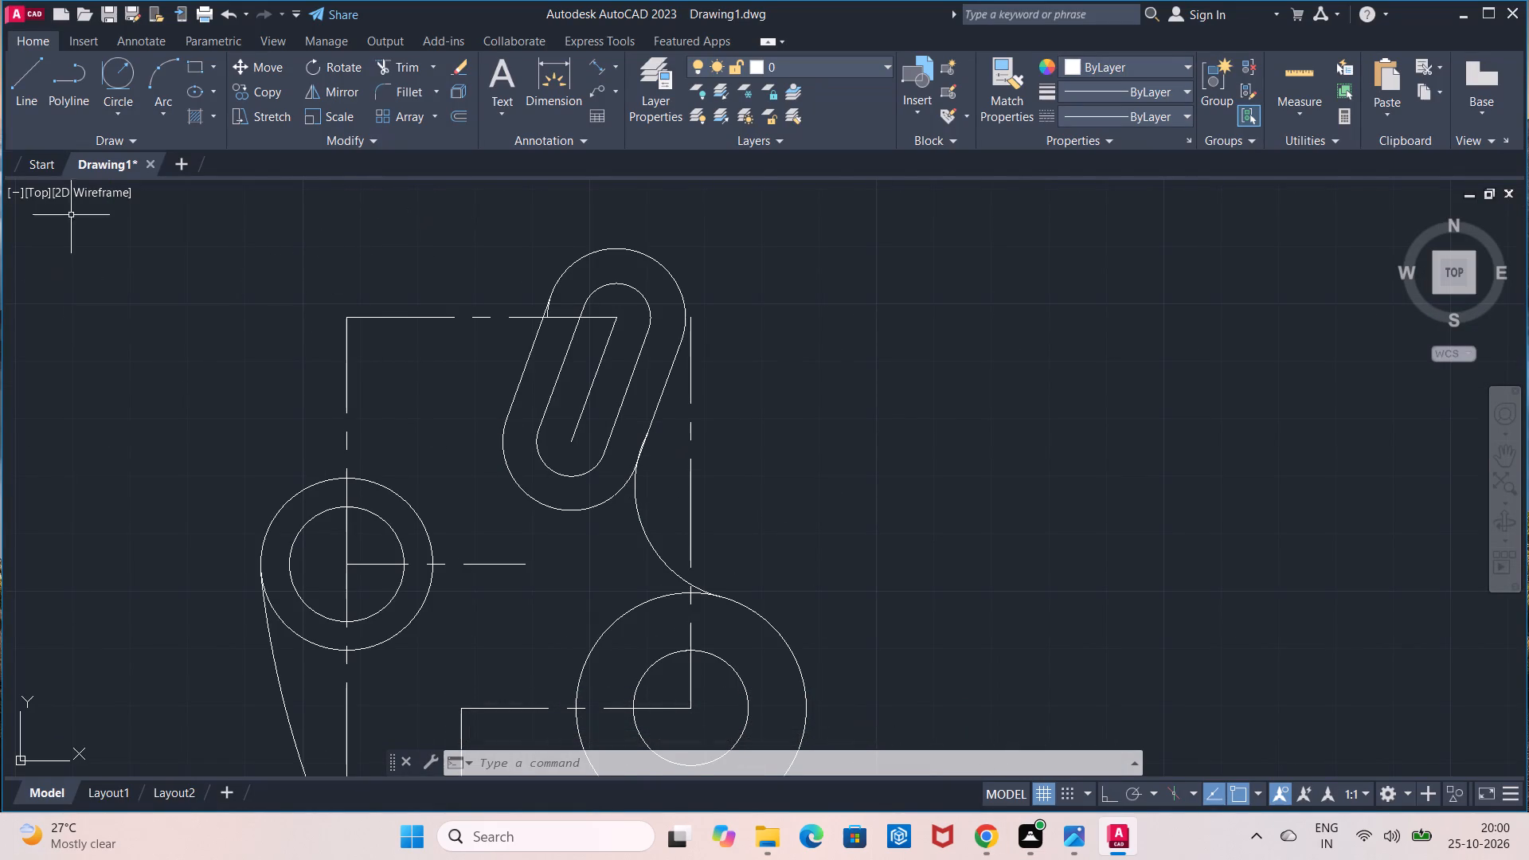
# Trim the stray arc stub where the slot's upper outer arc meets its left outer line.
pyautogui.click(397, 57)
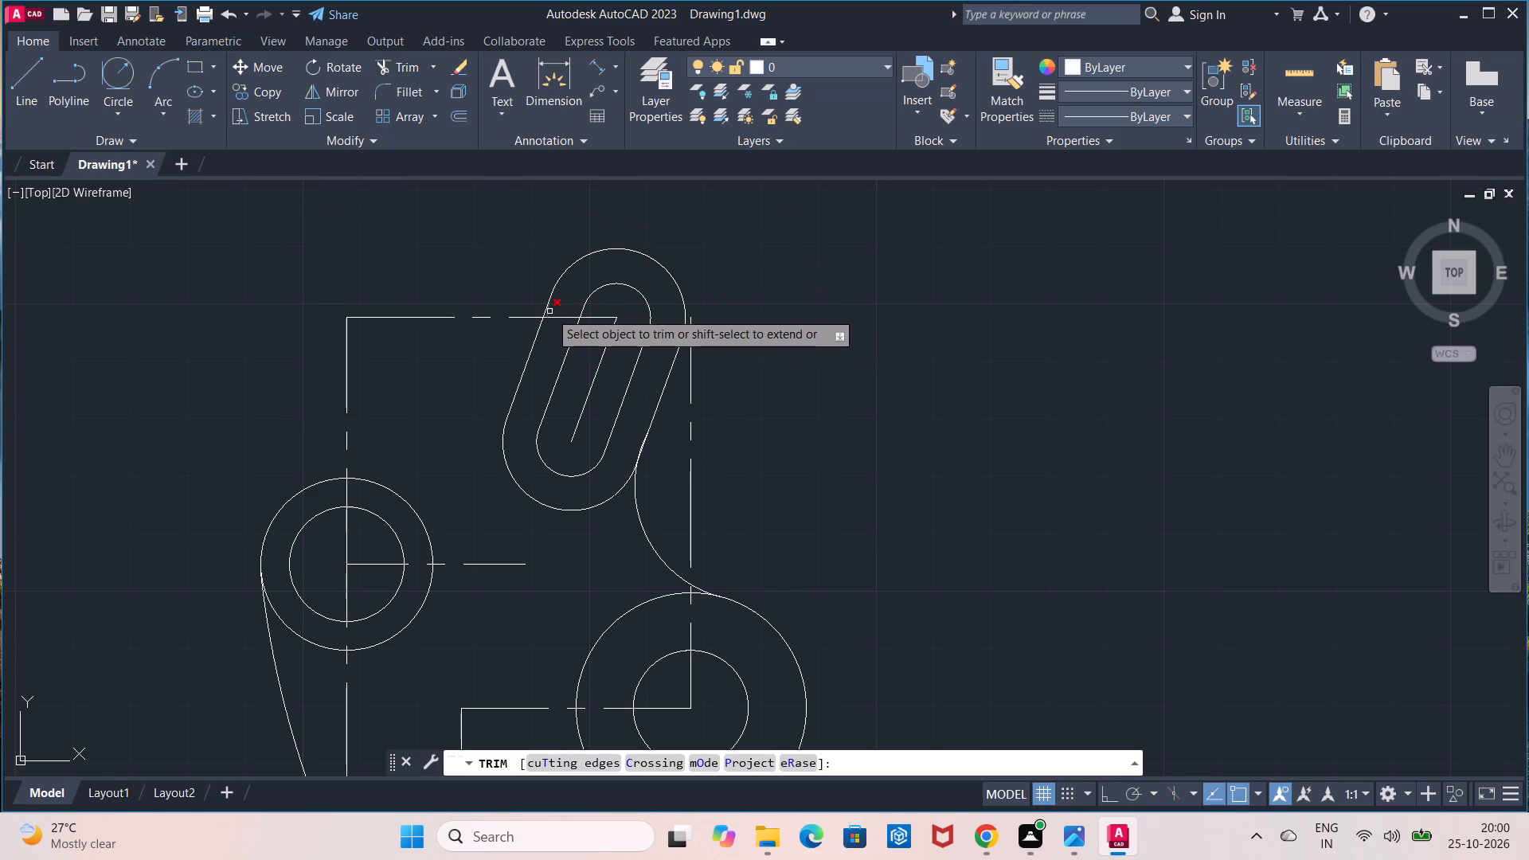
pyautogui.scroll(1, 549, 311)
pyautogui.click(546, 317)
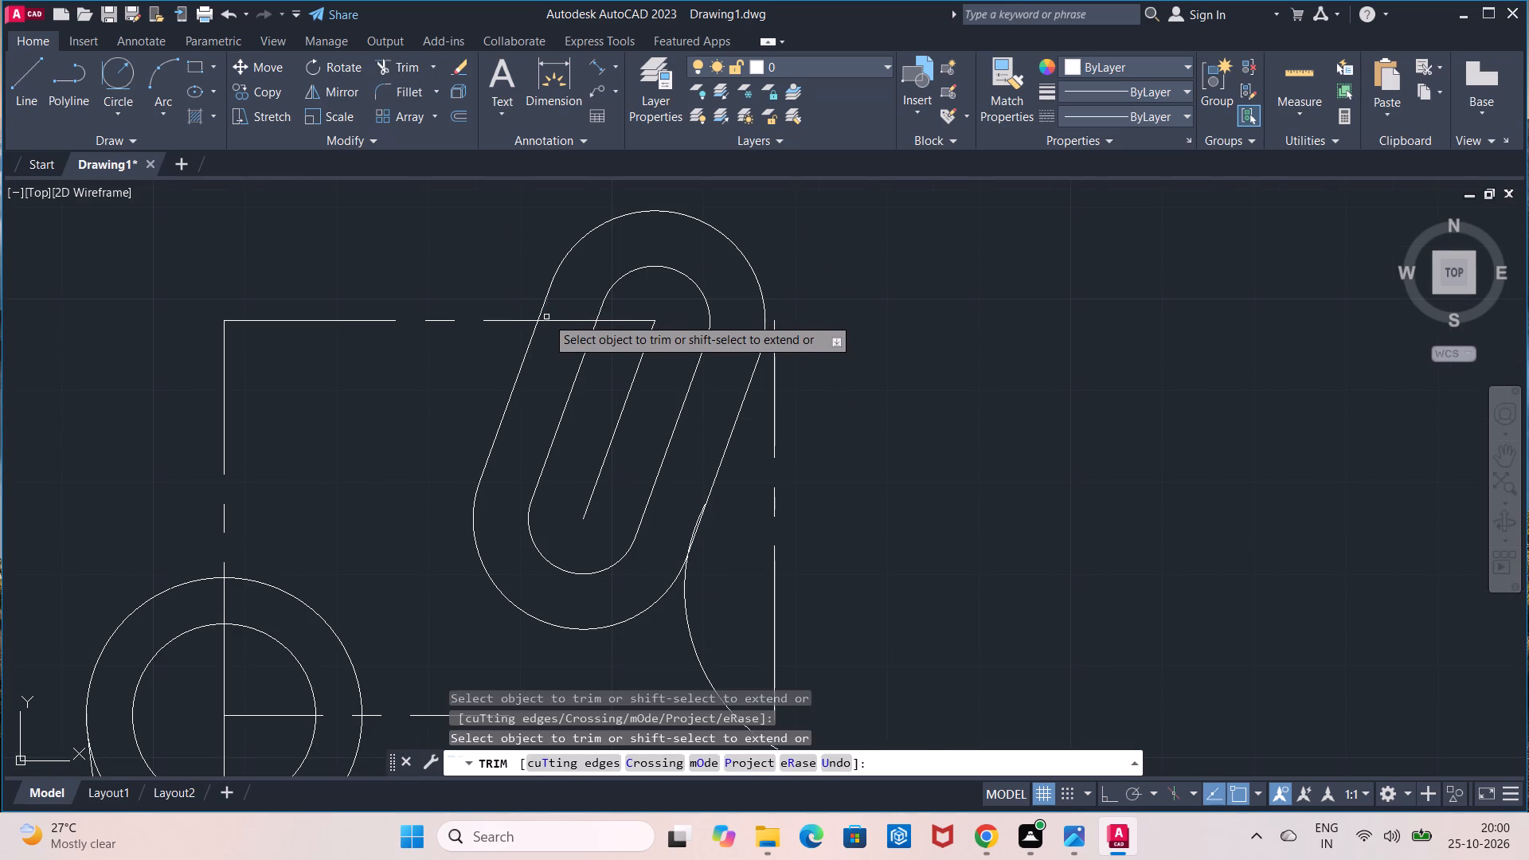
pyautogui.scroll(-1, 546, 317)
pyautogui.press('Escape')
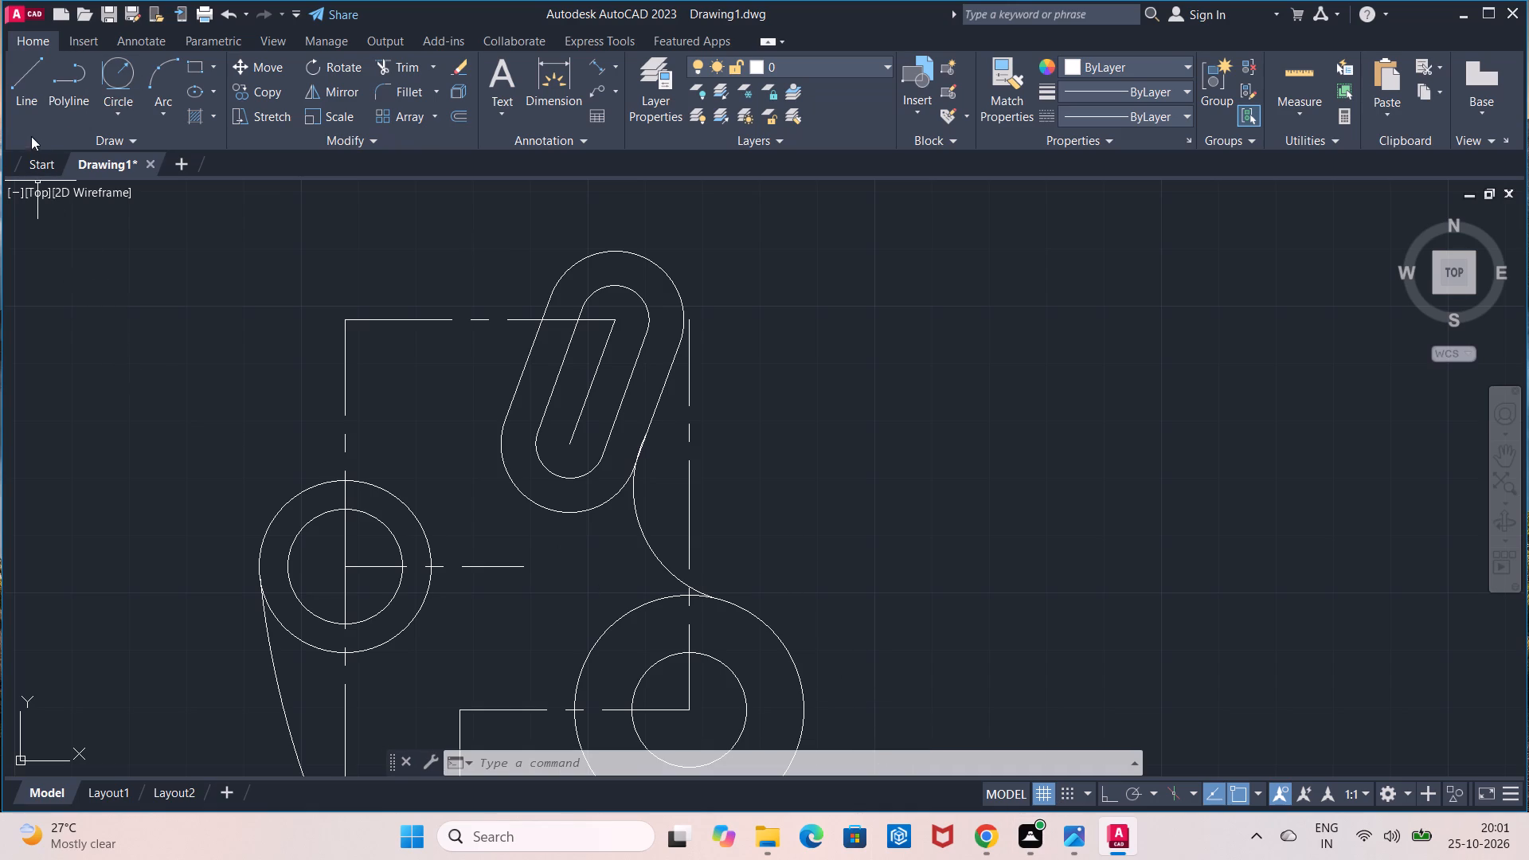
# Draw a line from the top of the left-hand outer circle towards the slot, 31 long at 20°.
pyautogui.click(30, 115)
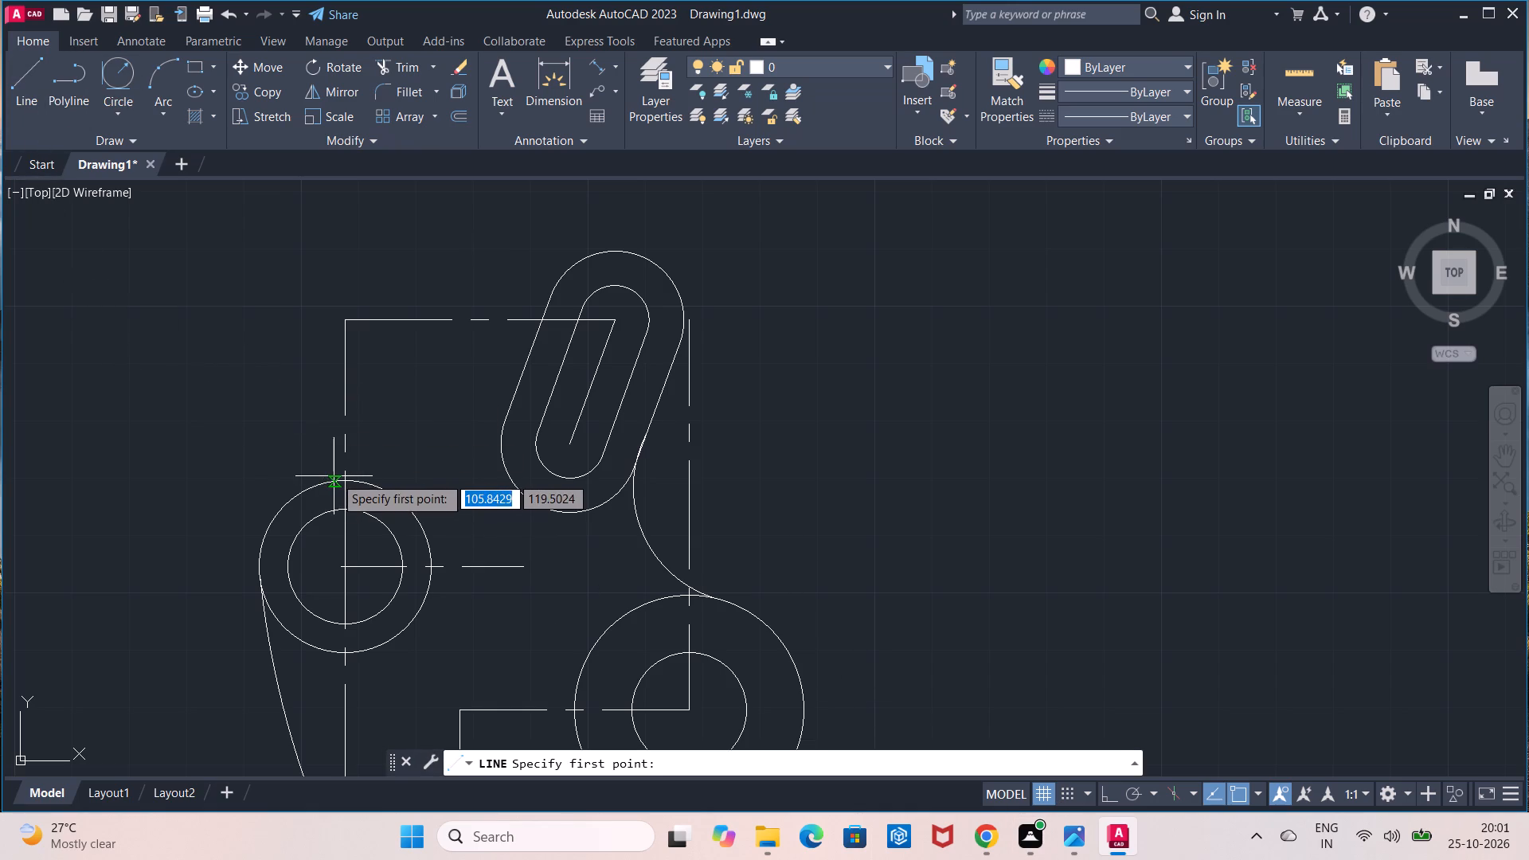
pyautogui.click(344, 479)
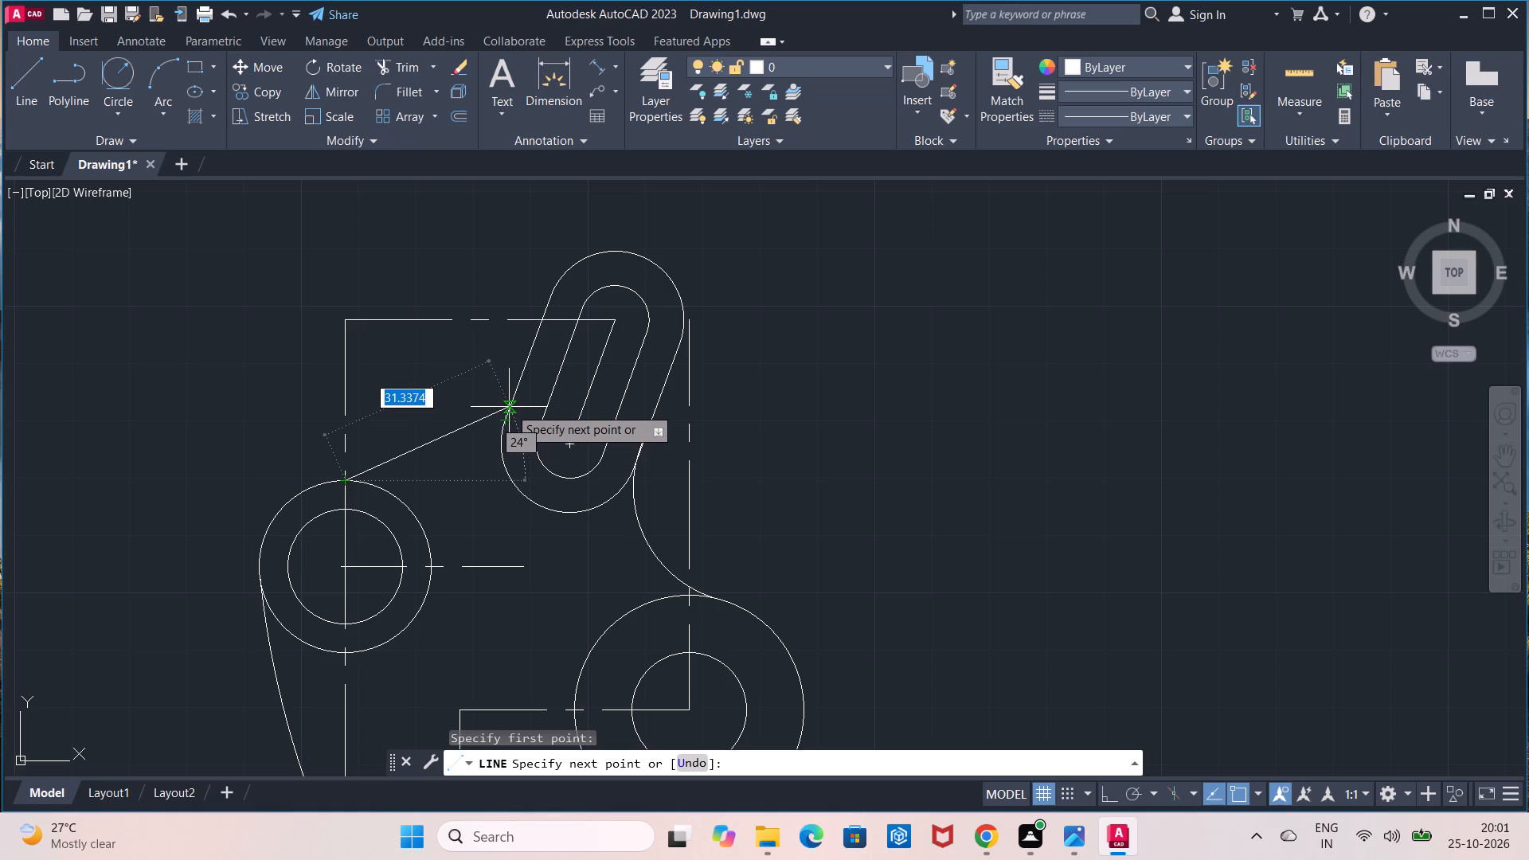
pyautogui.write('31')
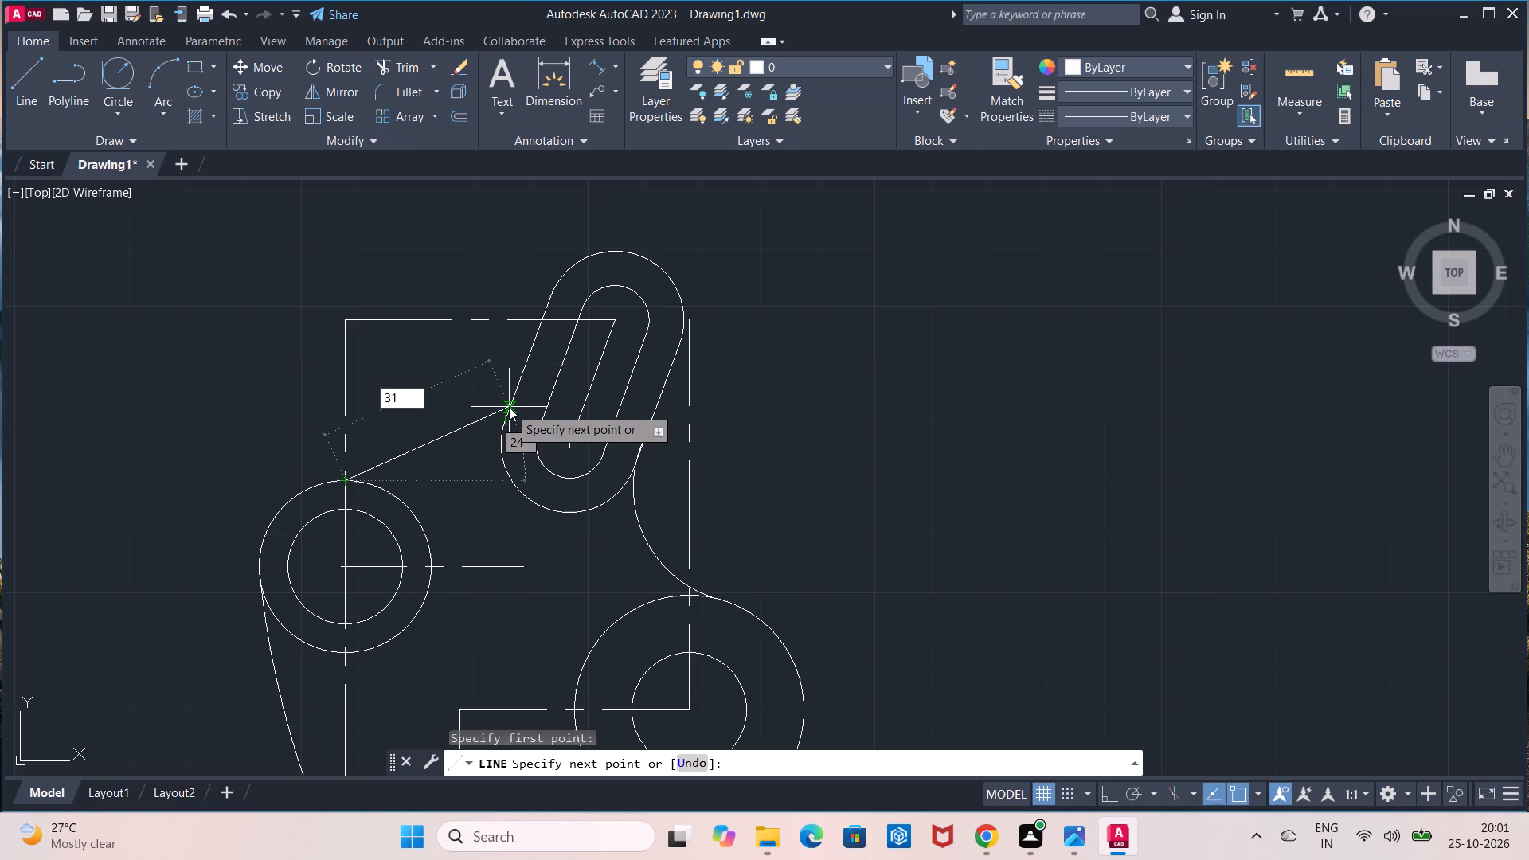
pyautogui.press('Tab')
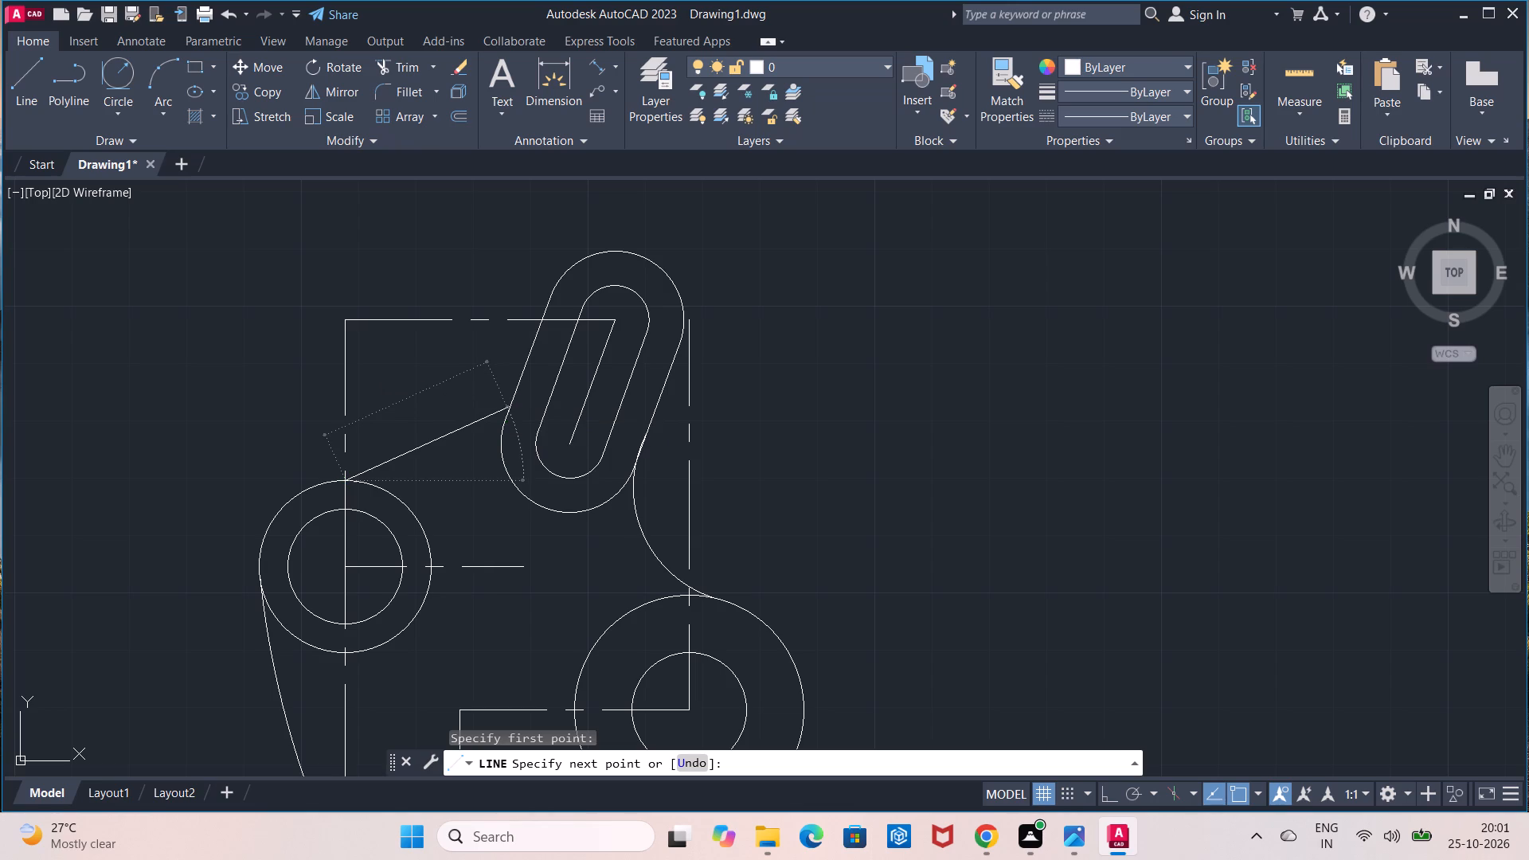
pyautogui.press('2')
pyautogui.press('0')
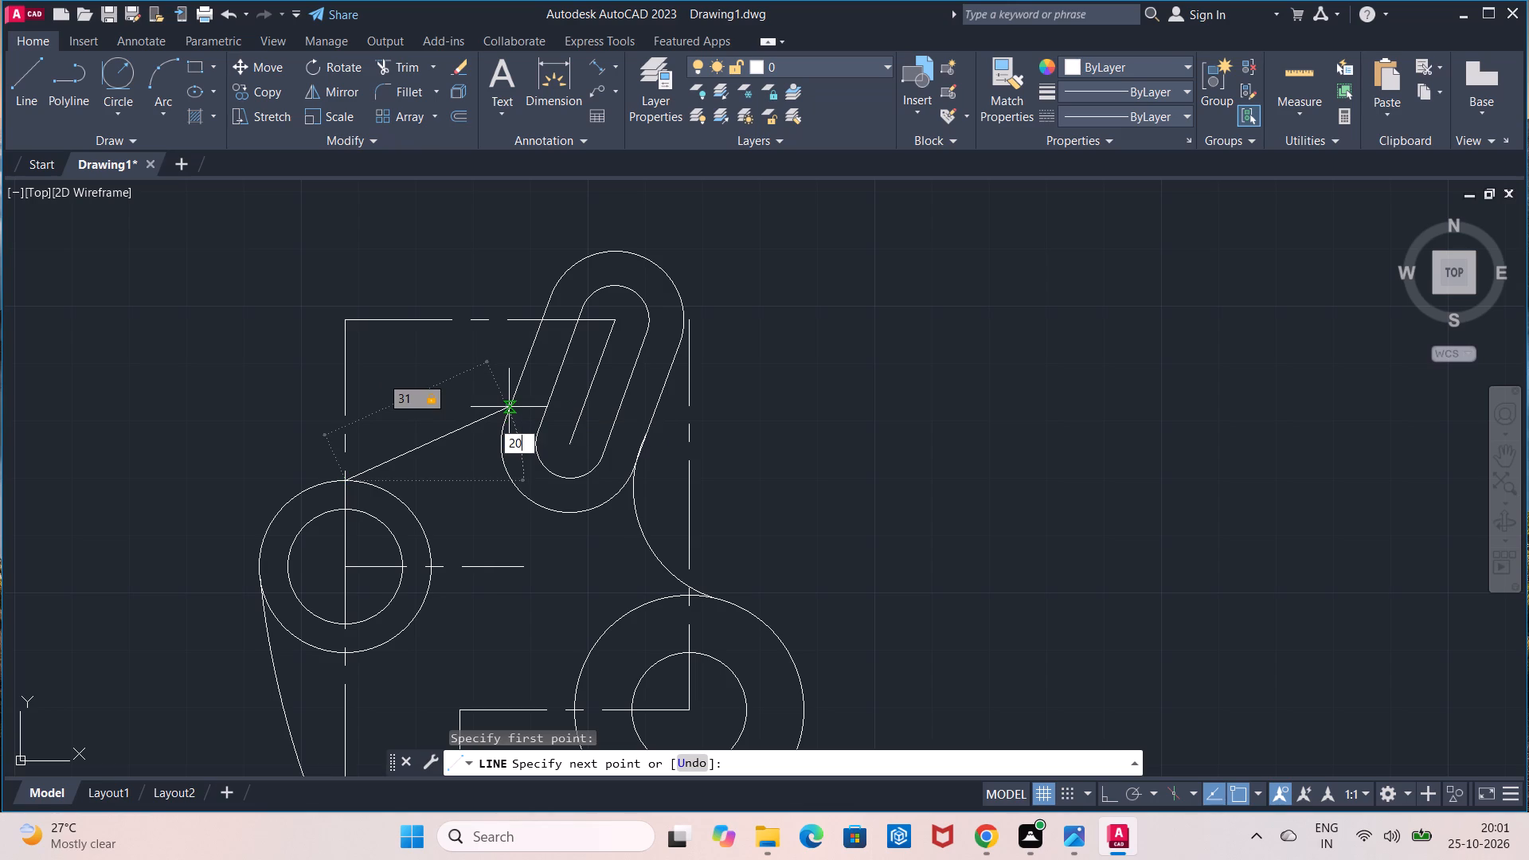
pyautogui.press('Return')
pyautogui.press('Escape')
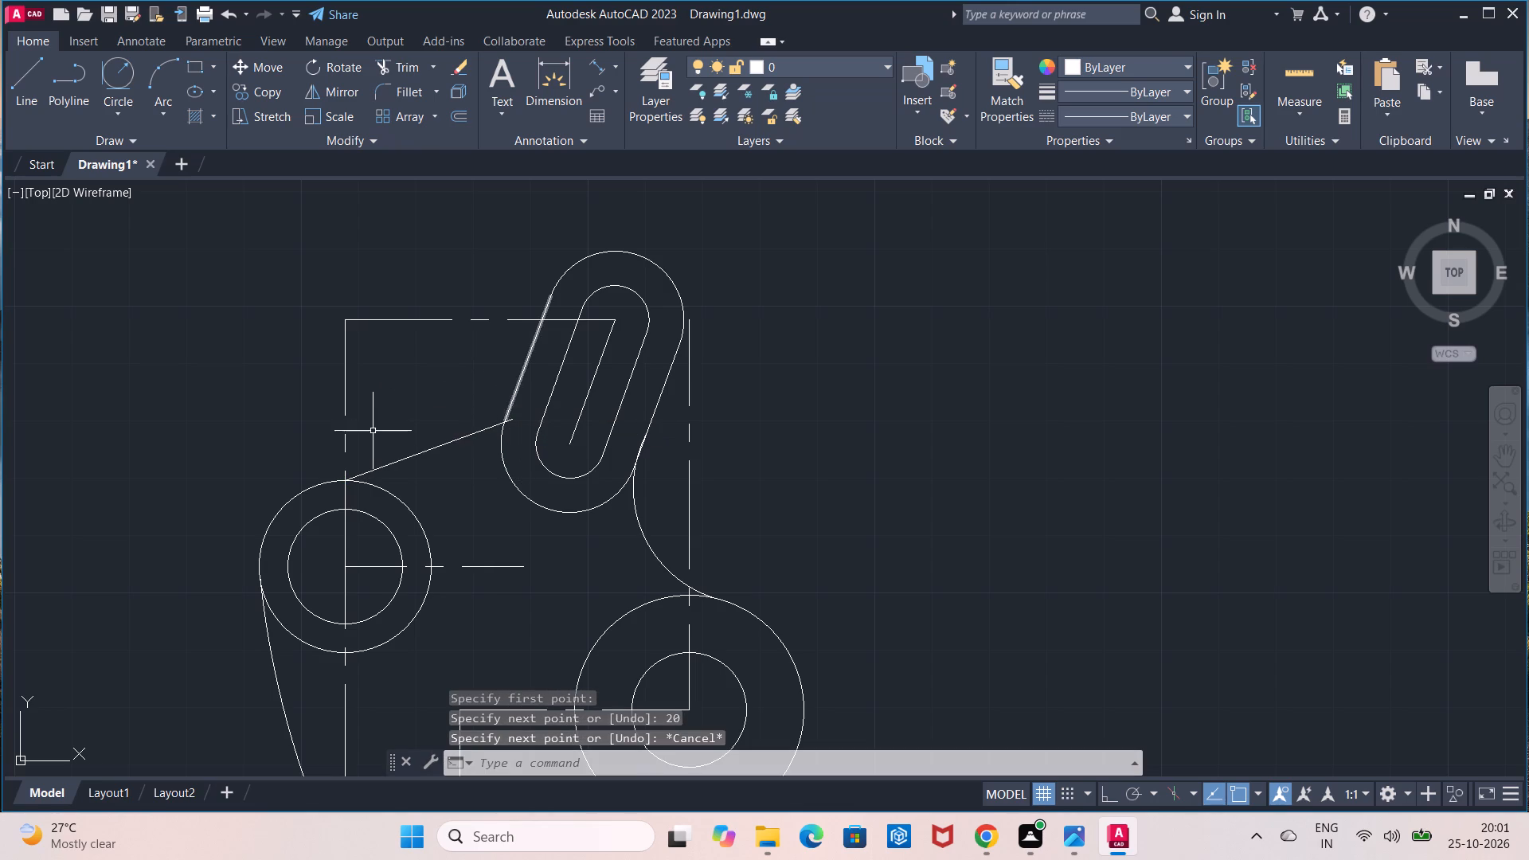
# Trim the end of the 20° line that extends past the slot's left outer line.
pyautogui.click(405, 59)
pyautogui.click(514, 418)
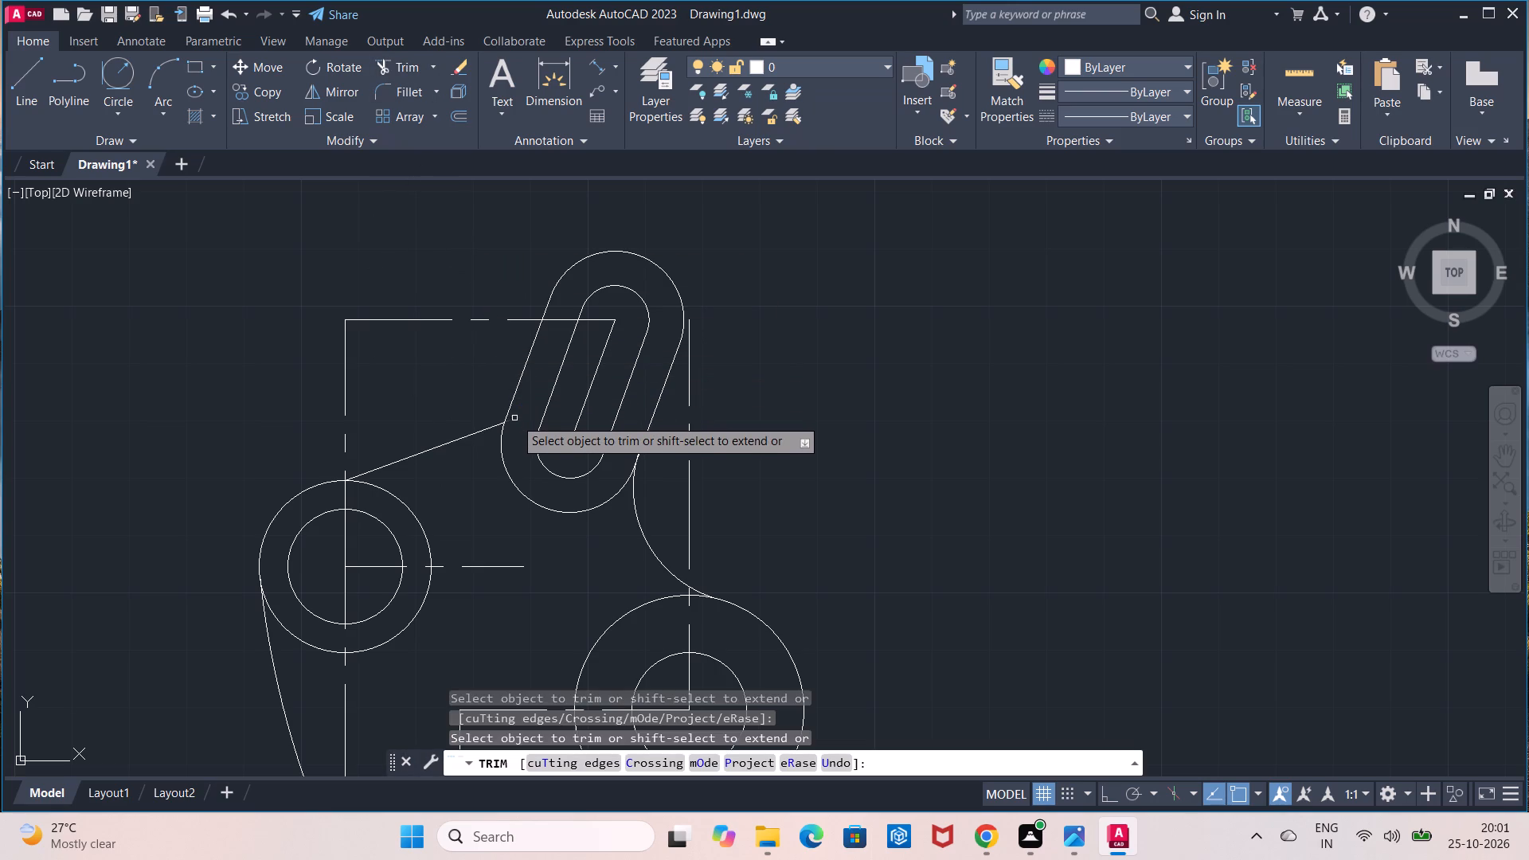
pyautogui.press('Escape')
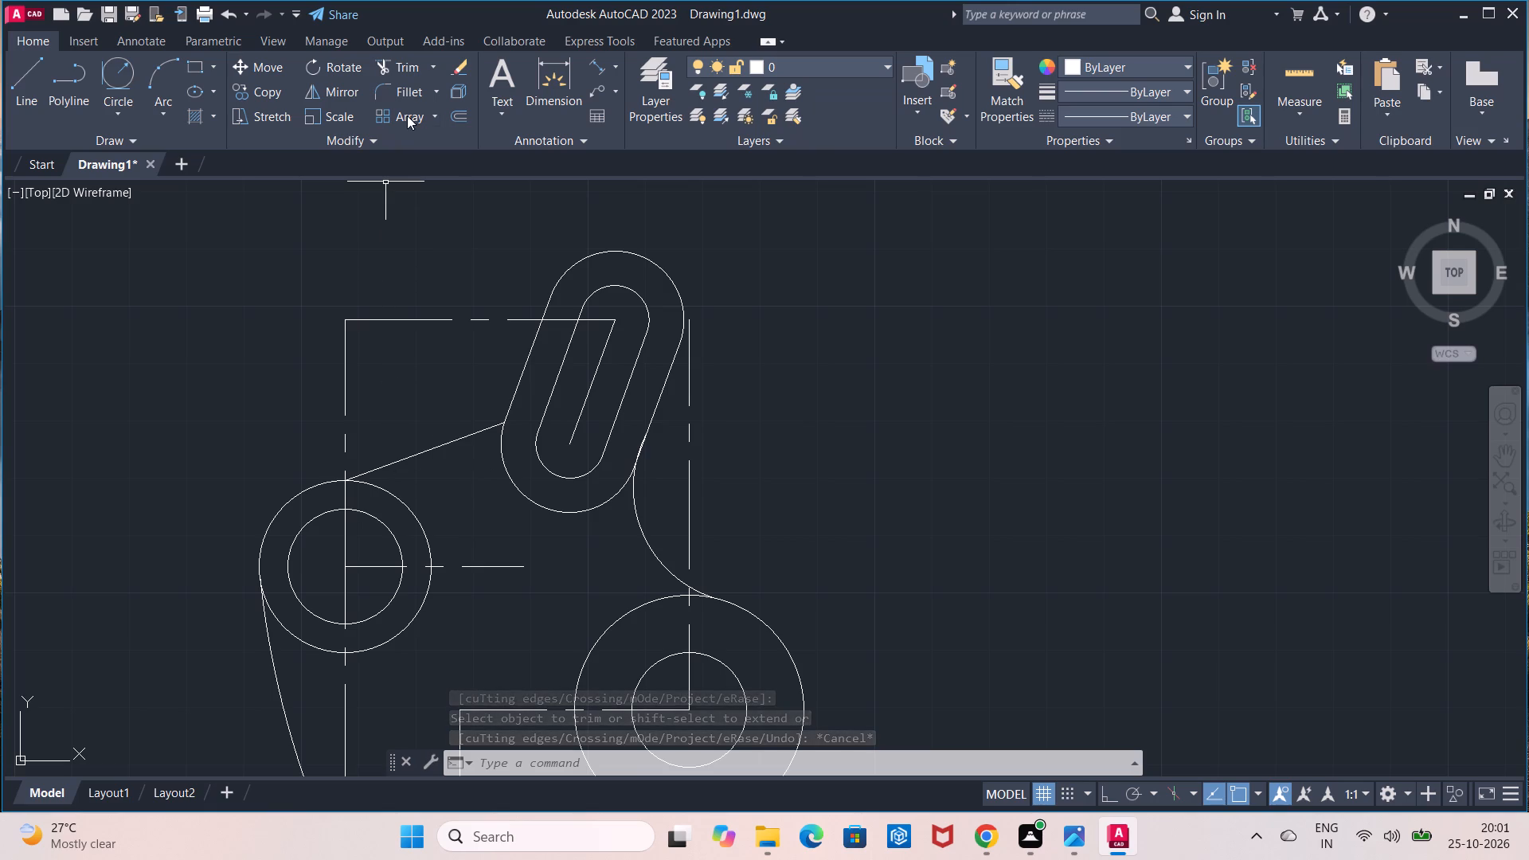
# Check the angle between the new slanted line and the left circle's horizontal centre line with an angular dimension, without placing it.
pyautogui.click(619, 73)
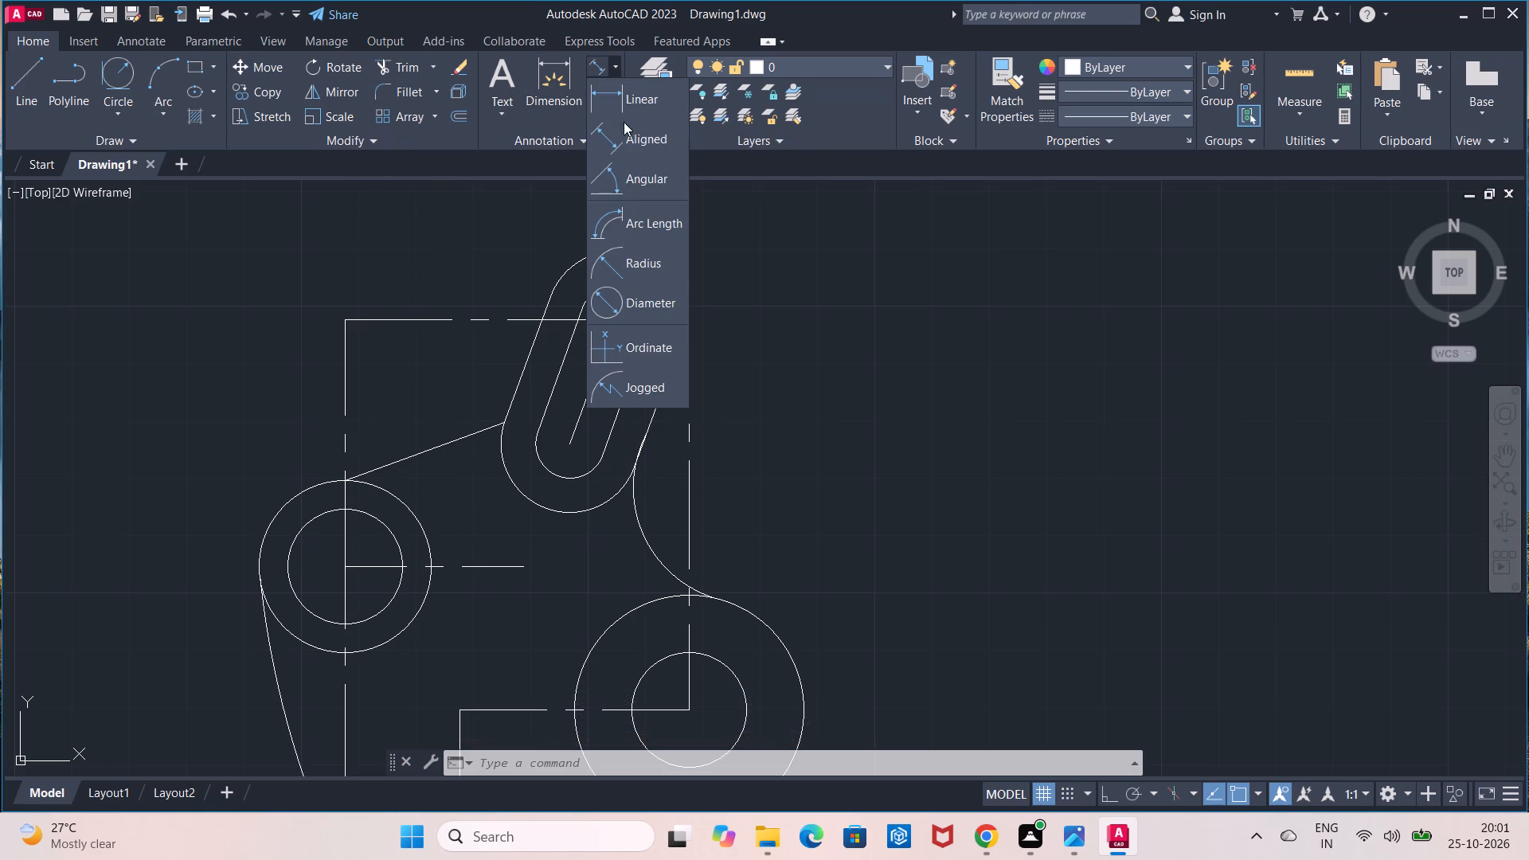
pyautogui.click(642, 188)
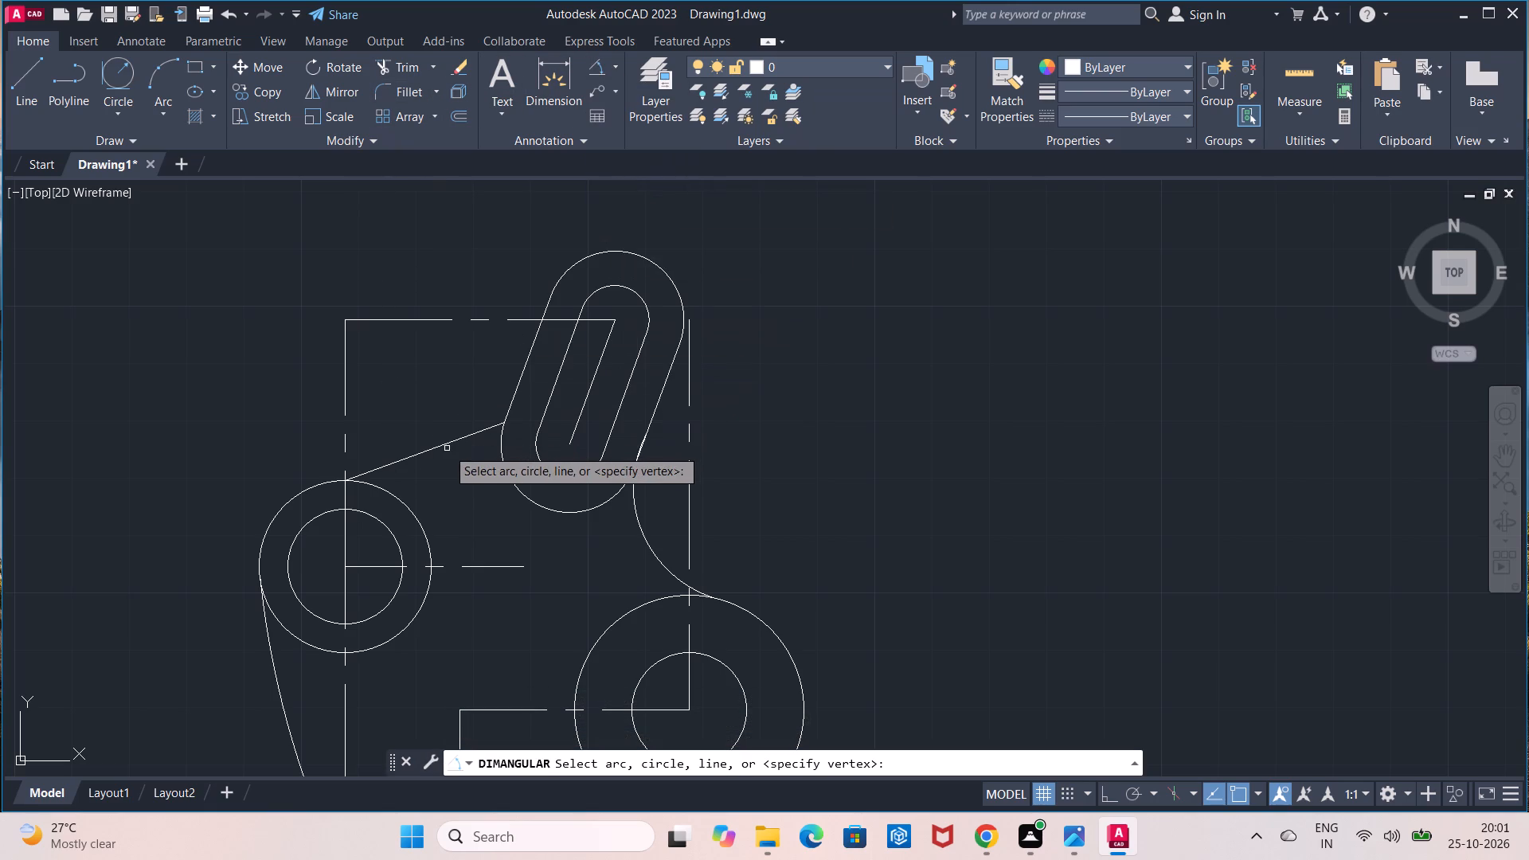
pyautogui.click(446, 445)
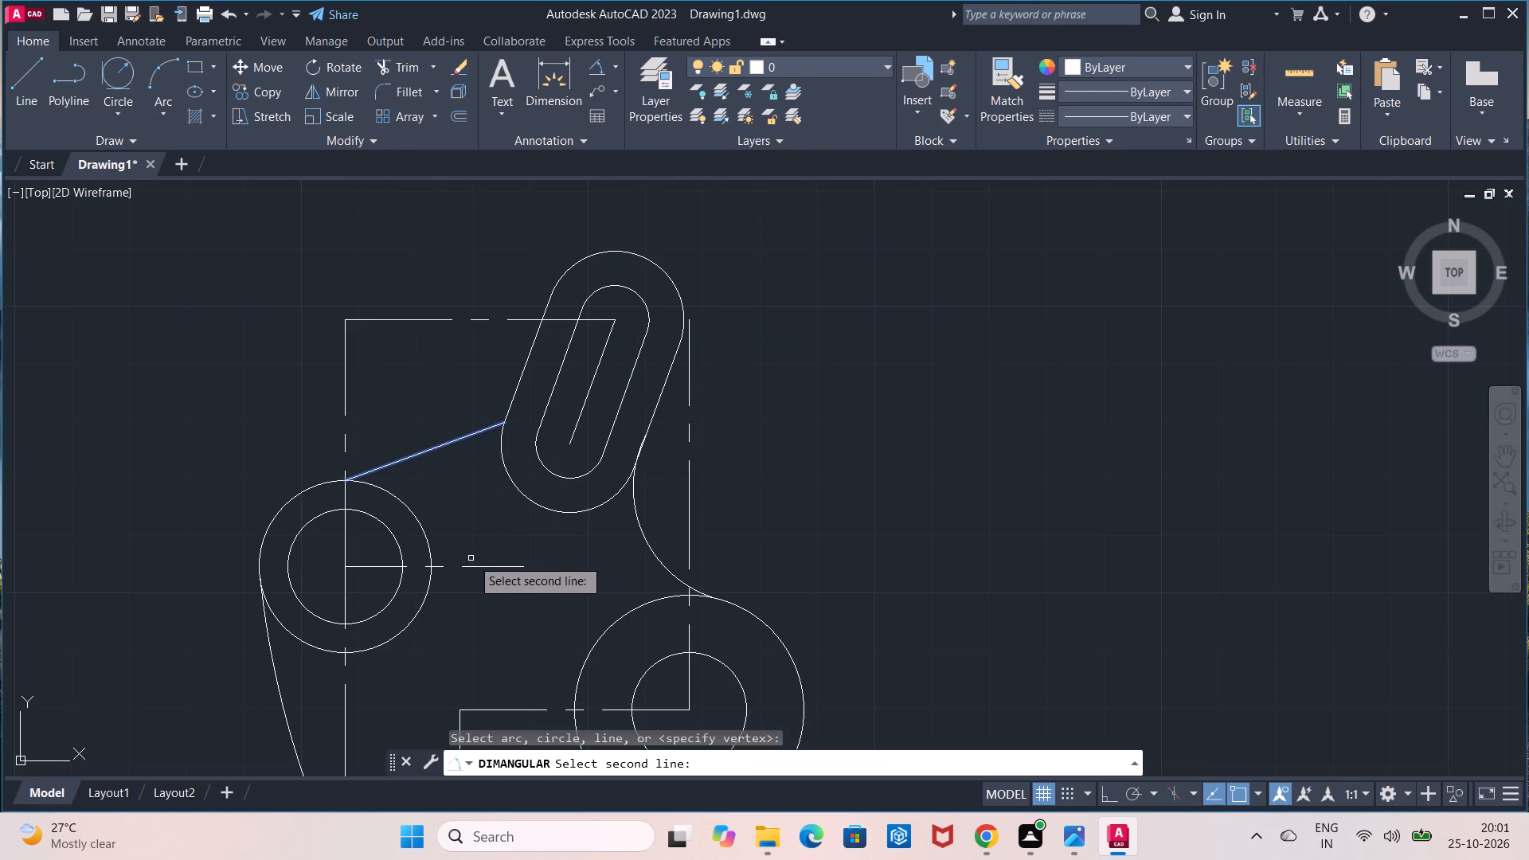
pyautogui.click(477, 569)
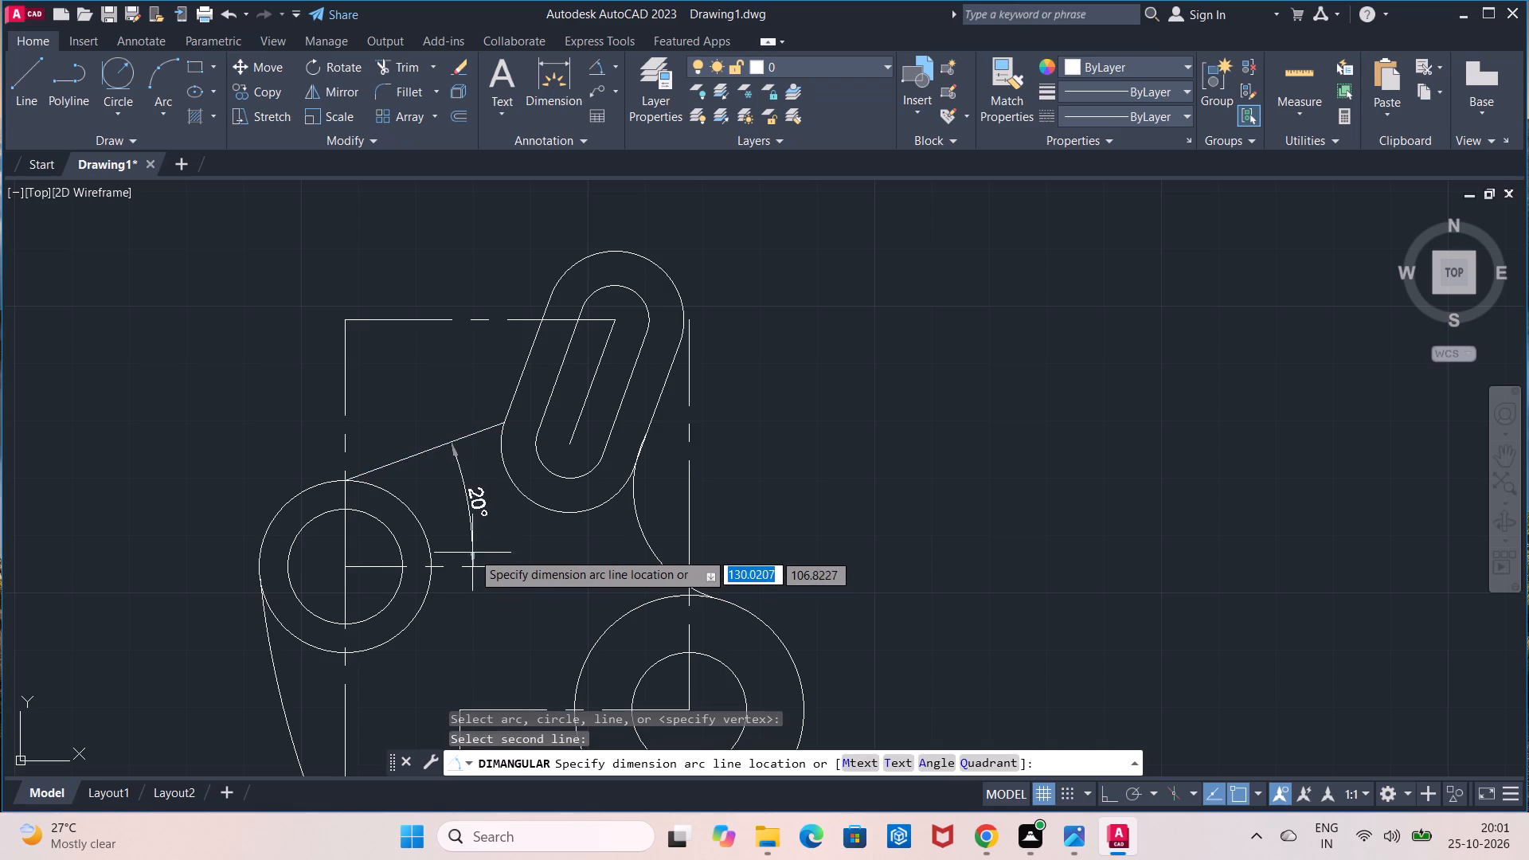
pyautogui.press('Escape')
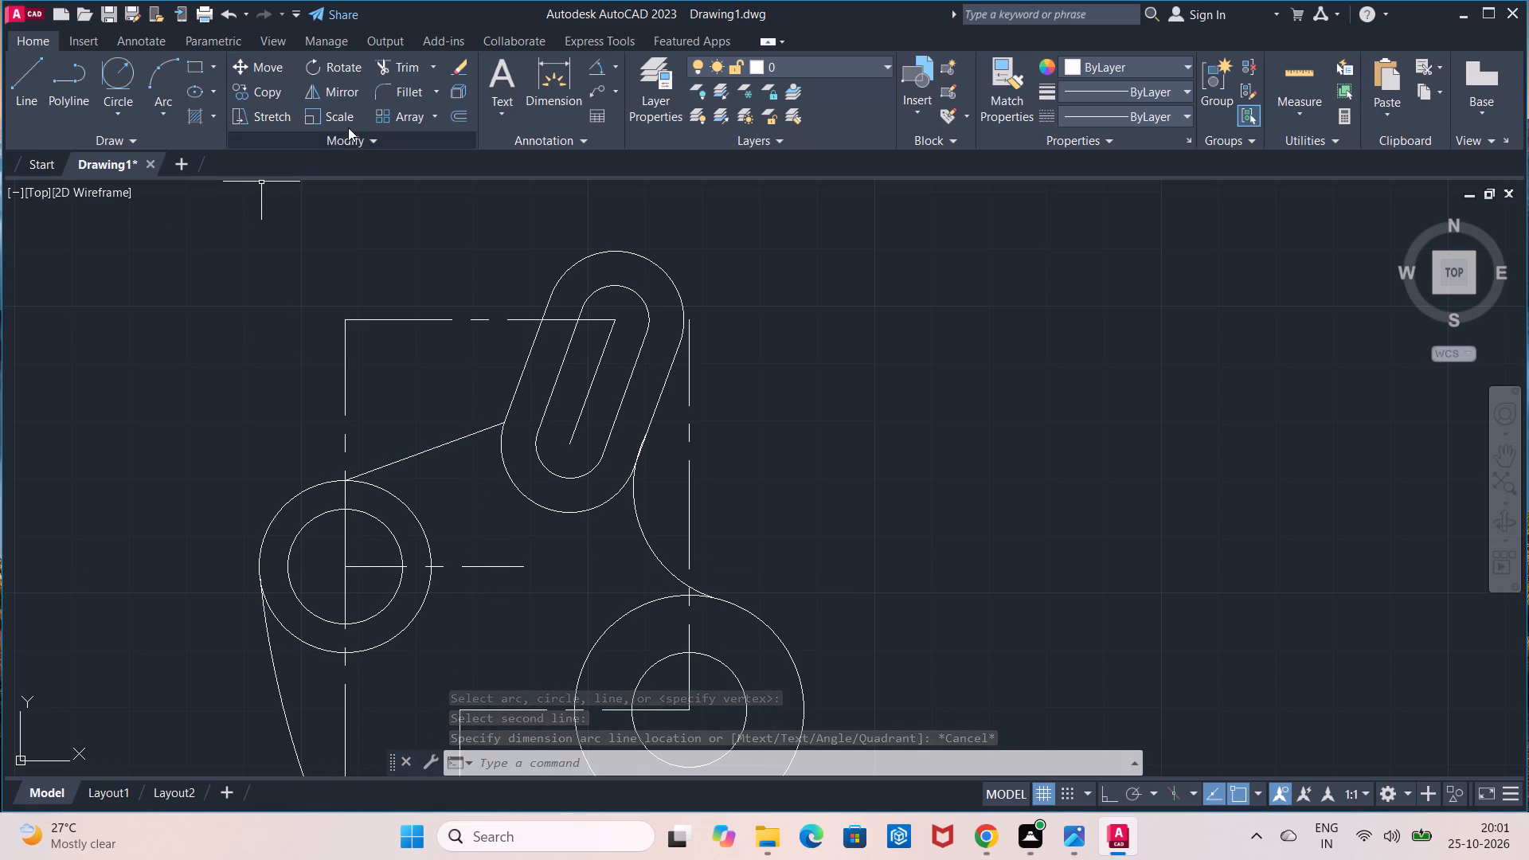
# Fillet the corner between the 20° line and the slot's left outer line with radius 15.
pyautogui.click(393, 95)
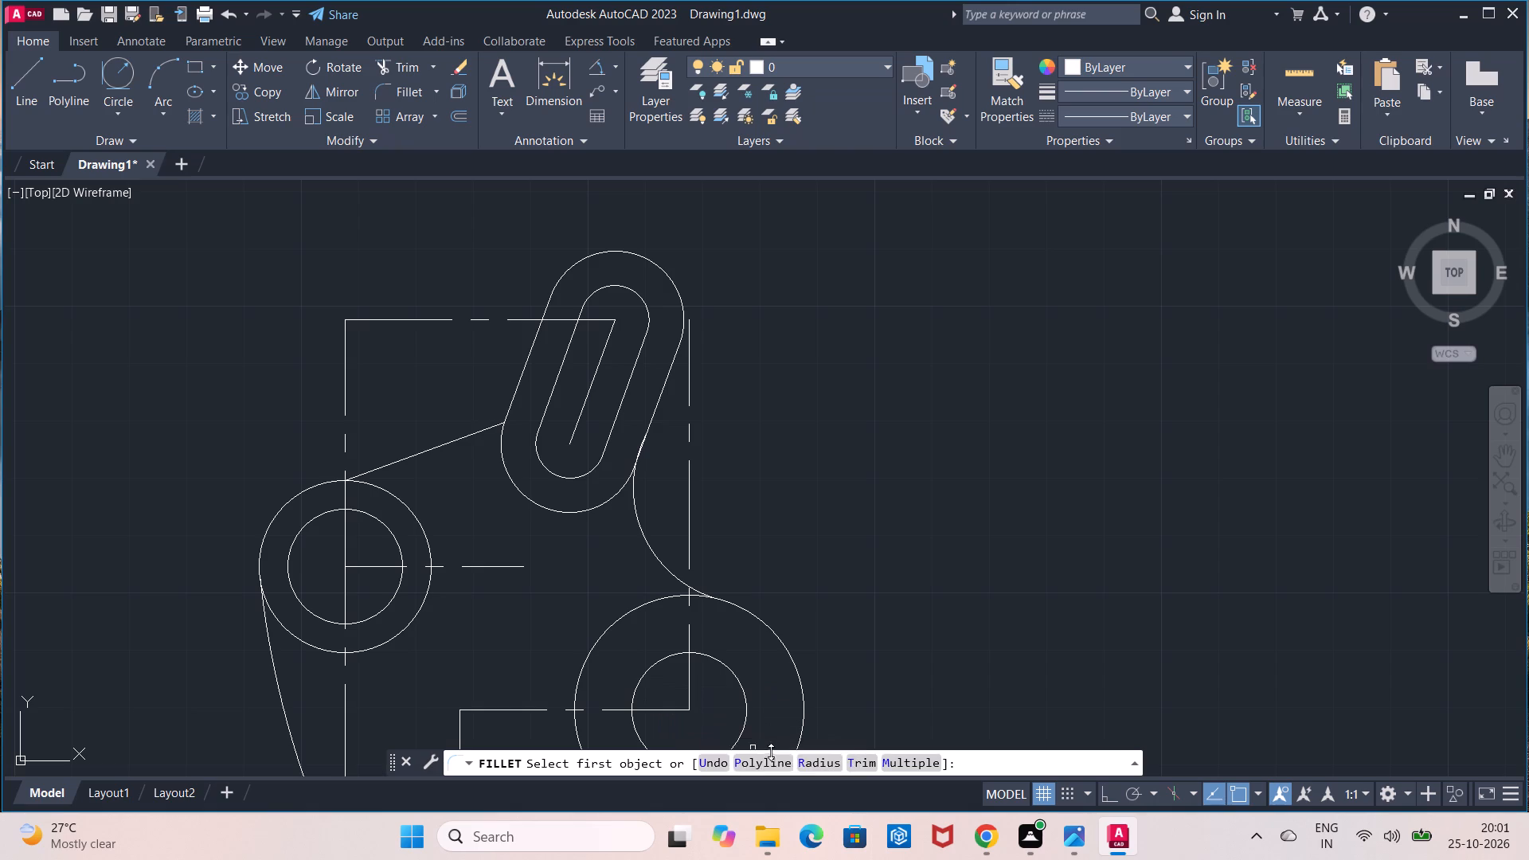
pyautogui.click(800, 758)
pyautogui.click(790, 767)
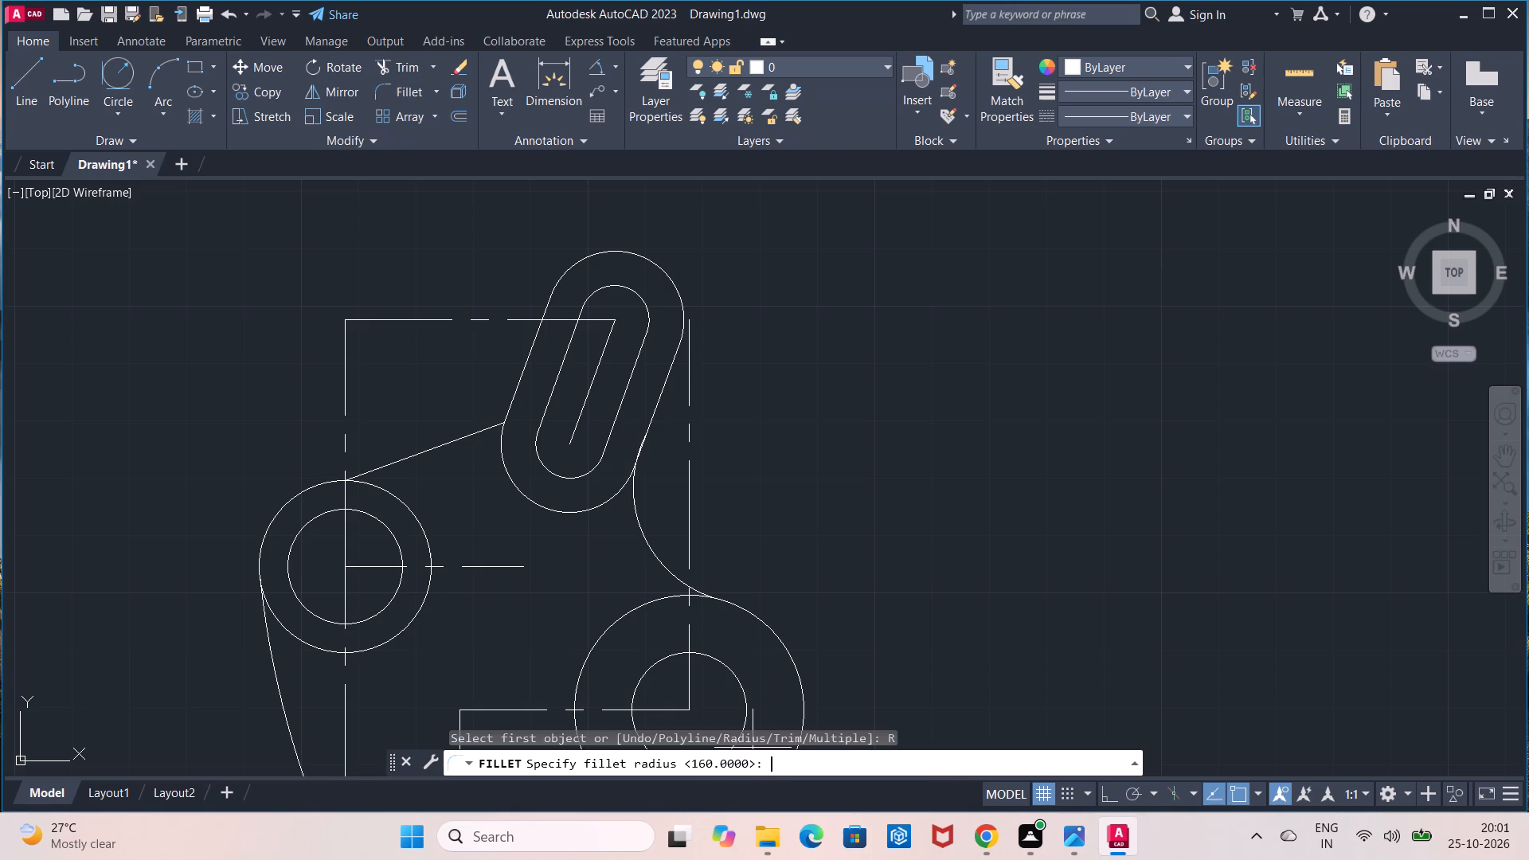
pyautogui.write('15')
pyautogui.press('Return')
pyautogui.click(444, 445)
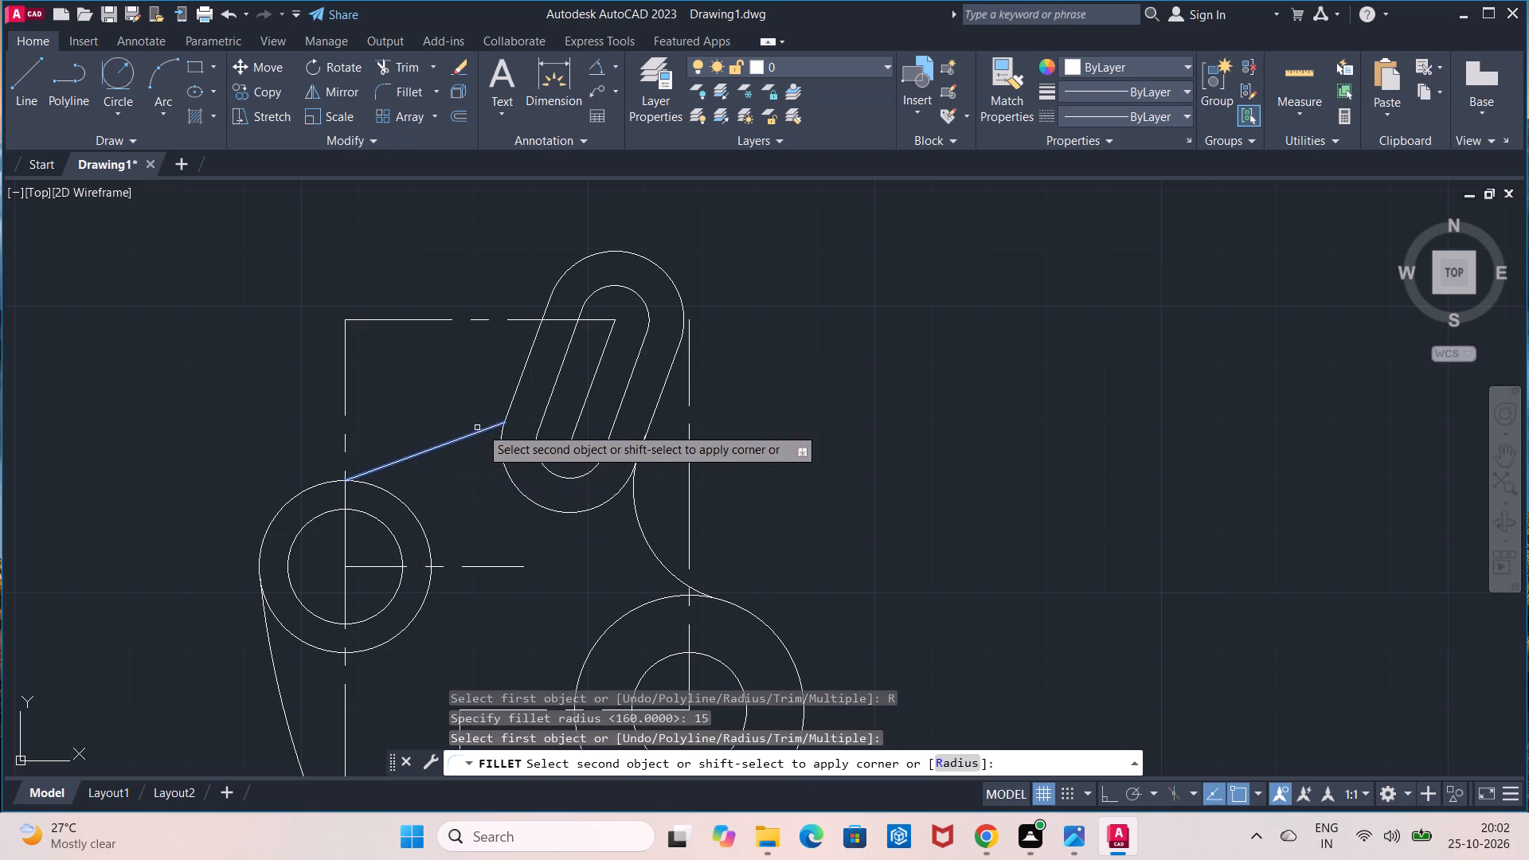
pyautogui.click(511, 412)
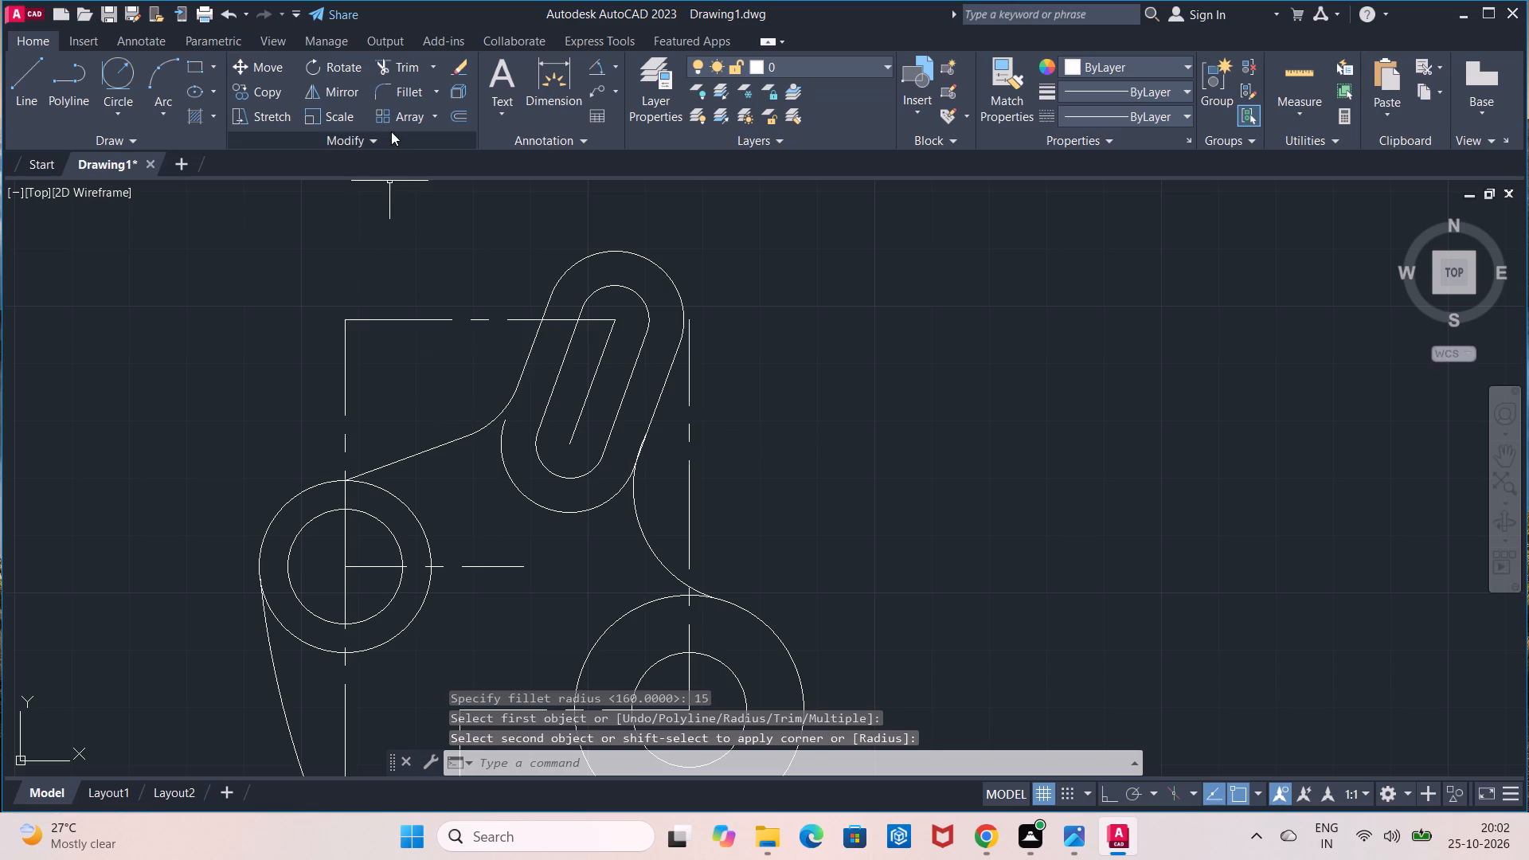
# Trim away the lower arc of the slot's outer outline inside the part.
pyautogui.click(391, 76)
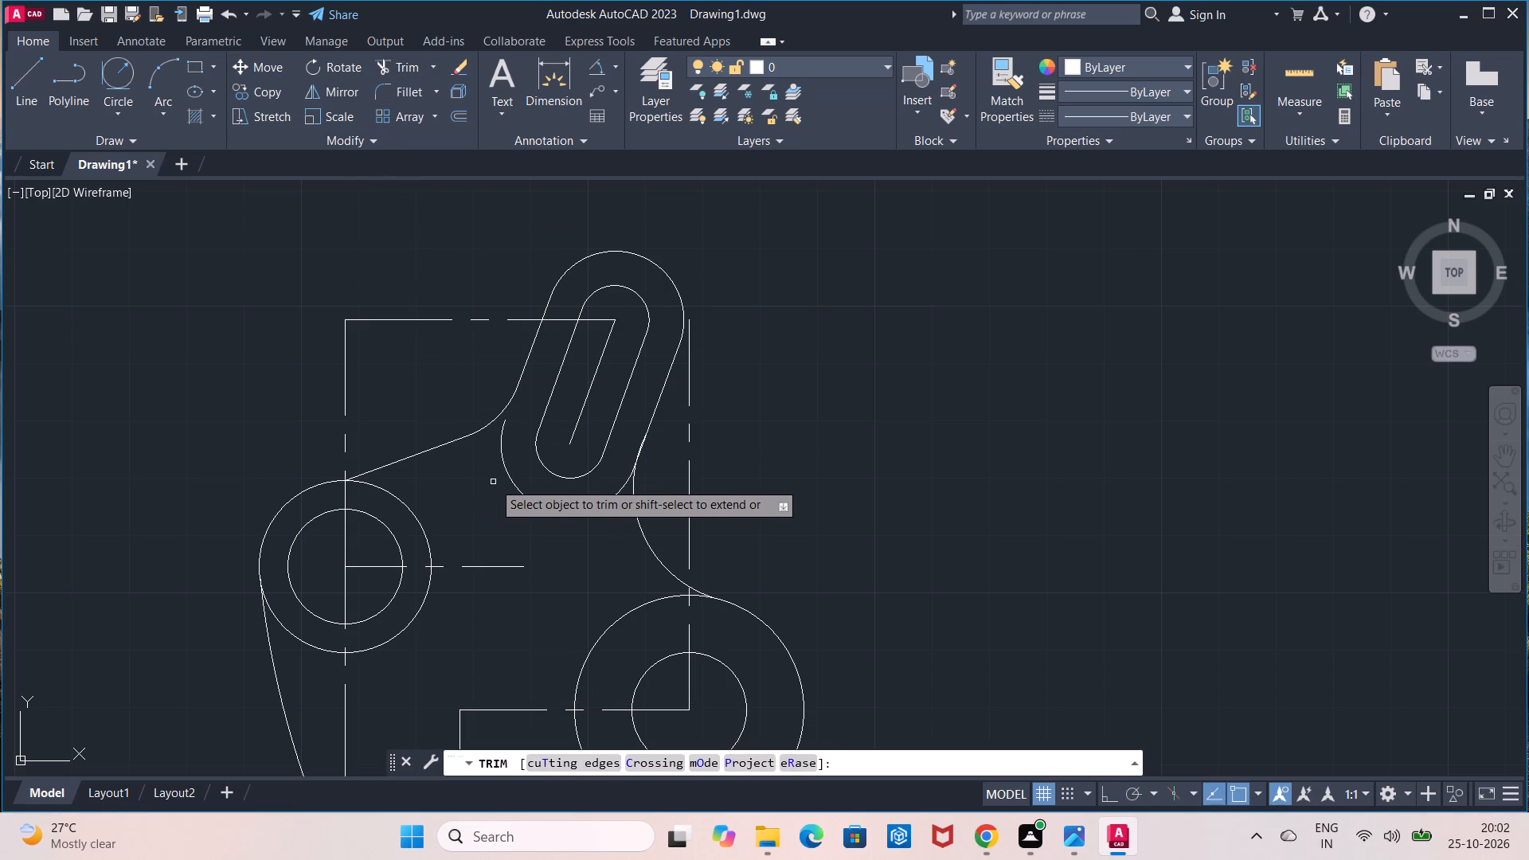
pyautogui.click(511, 482)
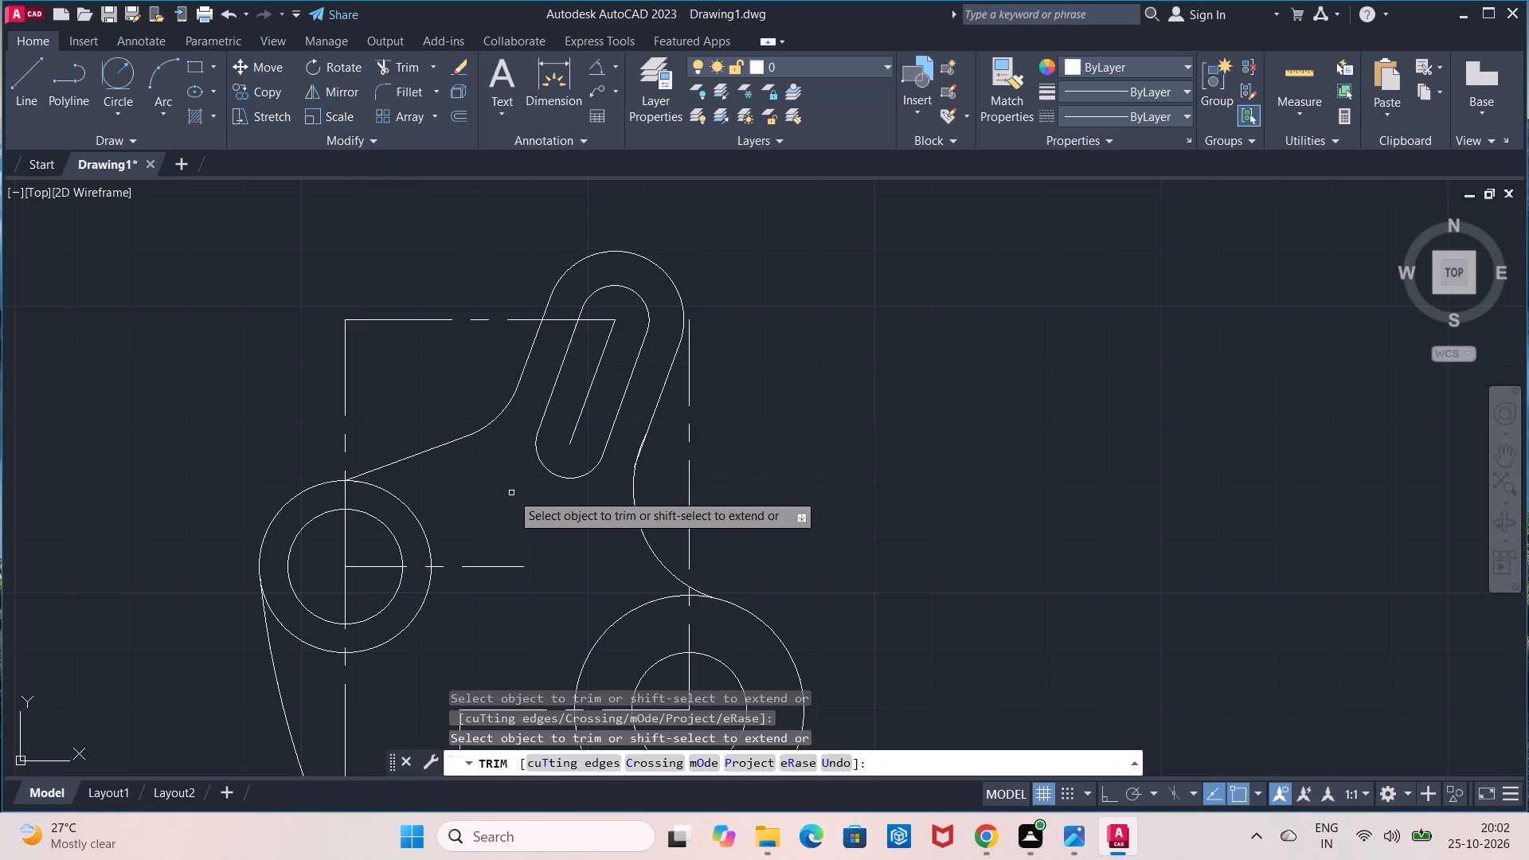
pyautogui.press('Escape')
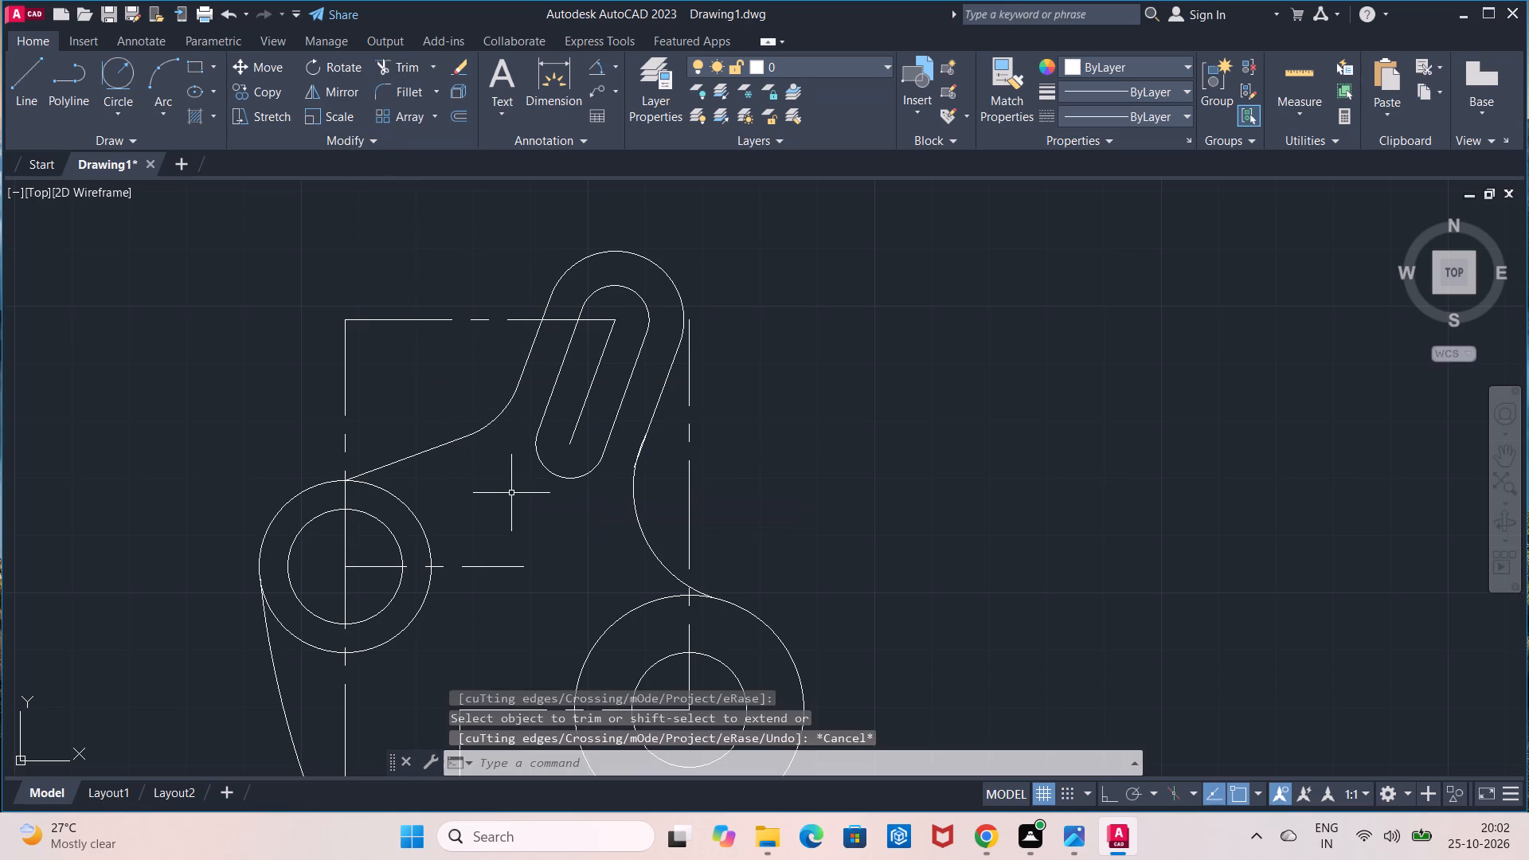
# Recheck the angle between the filleted slanted line and the left circle's horizontal centre line with an angular dimension, without placing it.
pyautogui.scroll(-2, 511, 493)
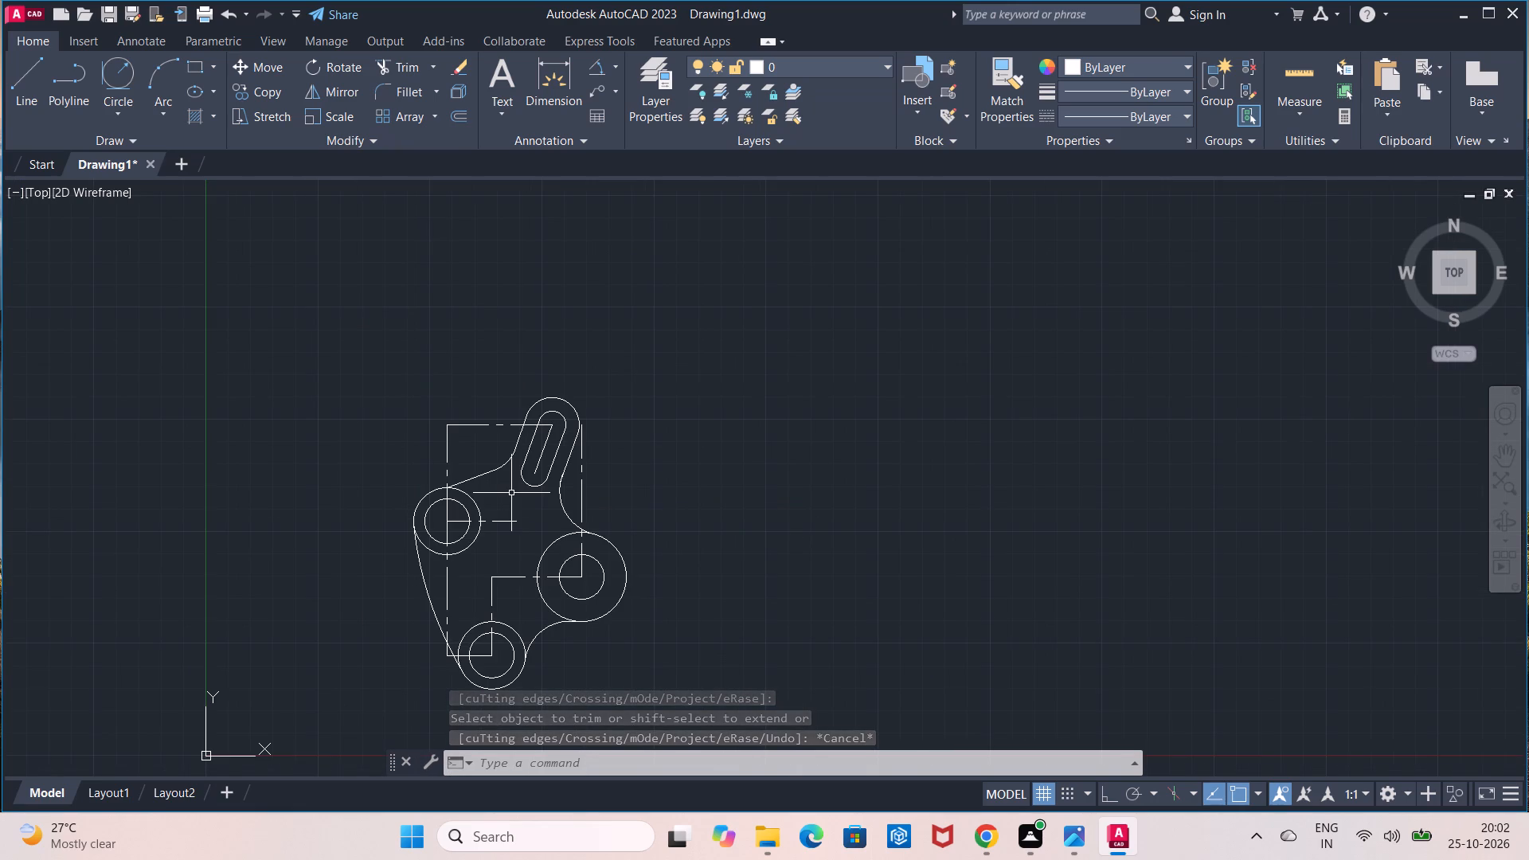
pyautogui.scroll(1, 511, 493)
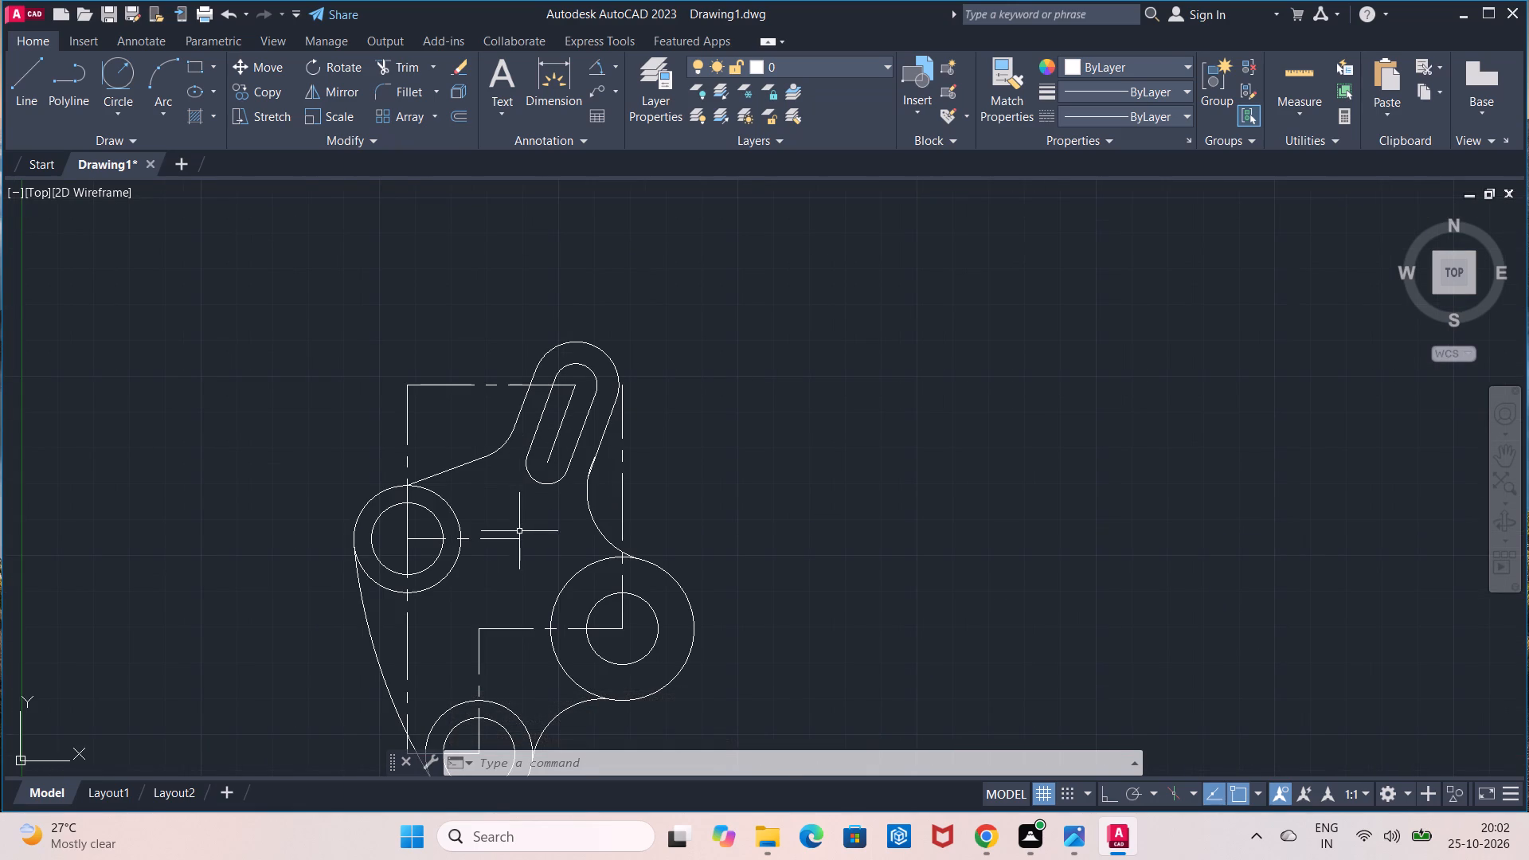
pyautogui.moveTo(519, 532); pyautogui.dragTo(526, 379, button='middle')
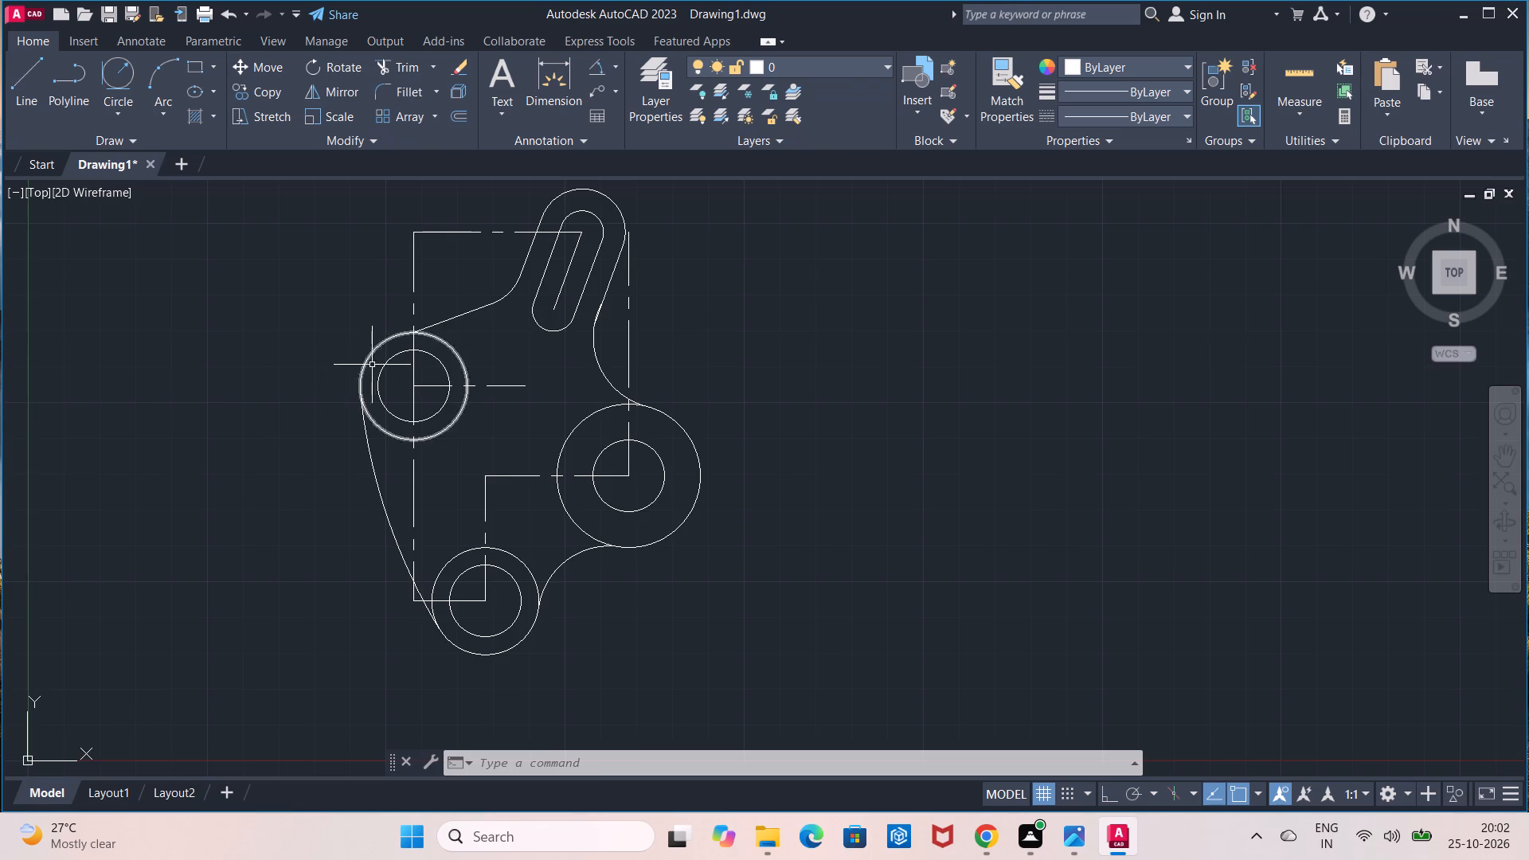
pyautogui.scroll(1, 379, 358)
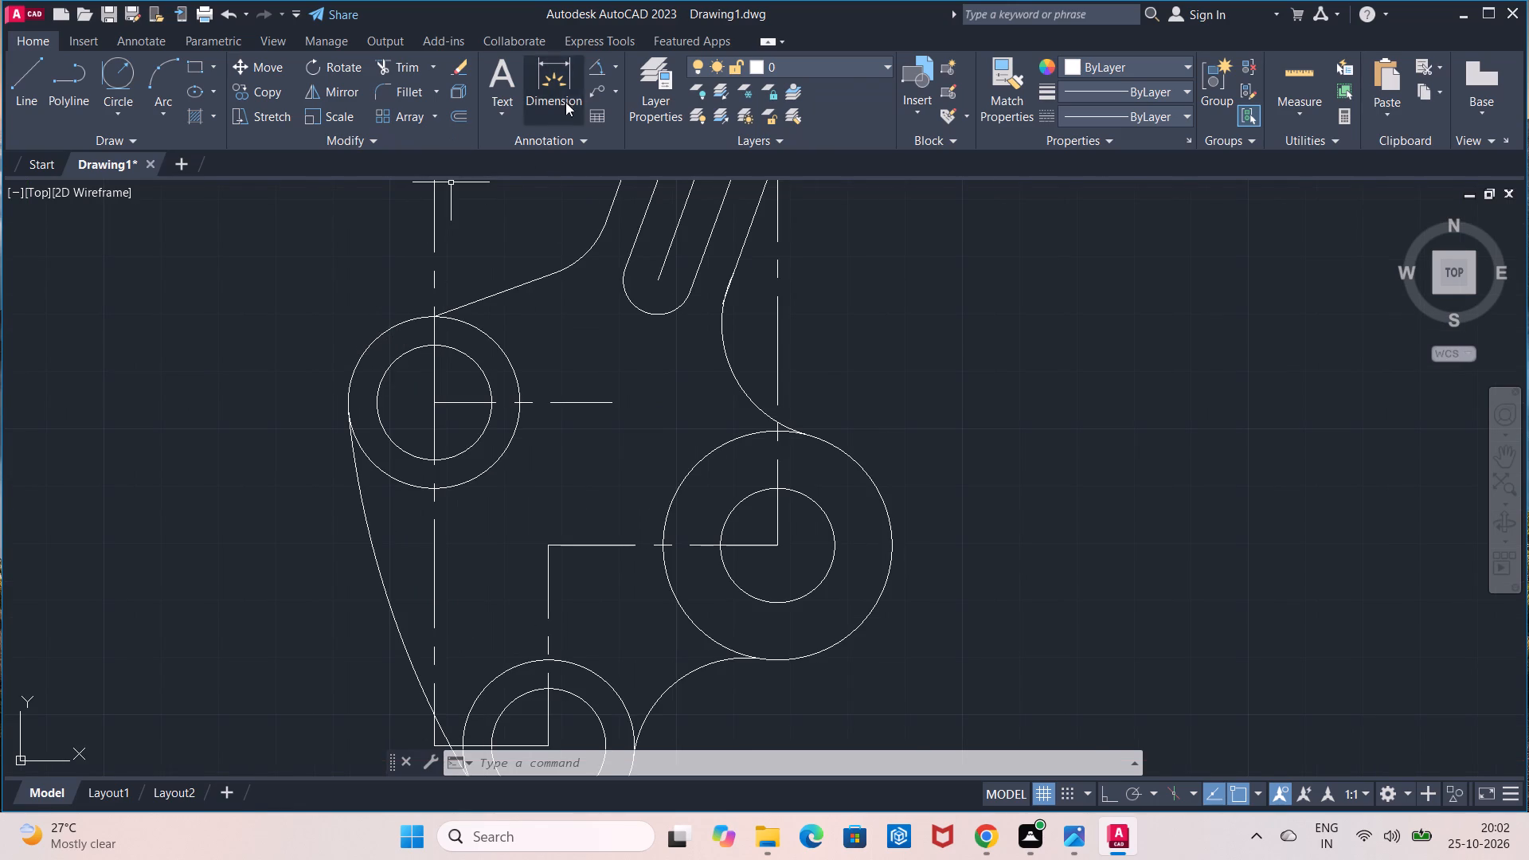
pyautogui.click(600, 72)
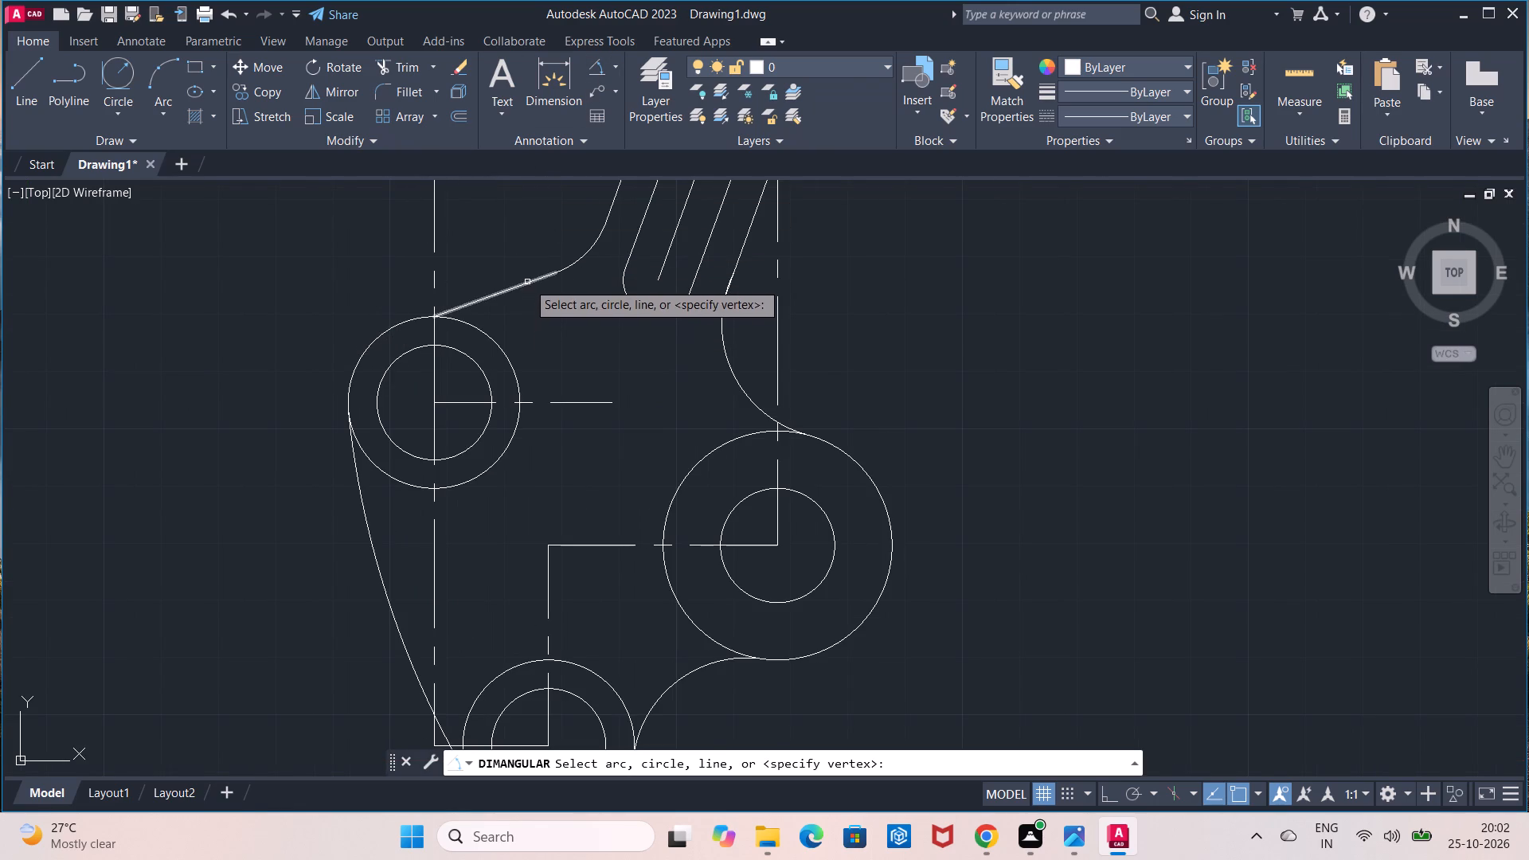
pyautogui.click(527, 282)
pyautogui.click(548, 405)
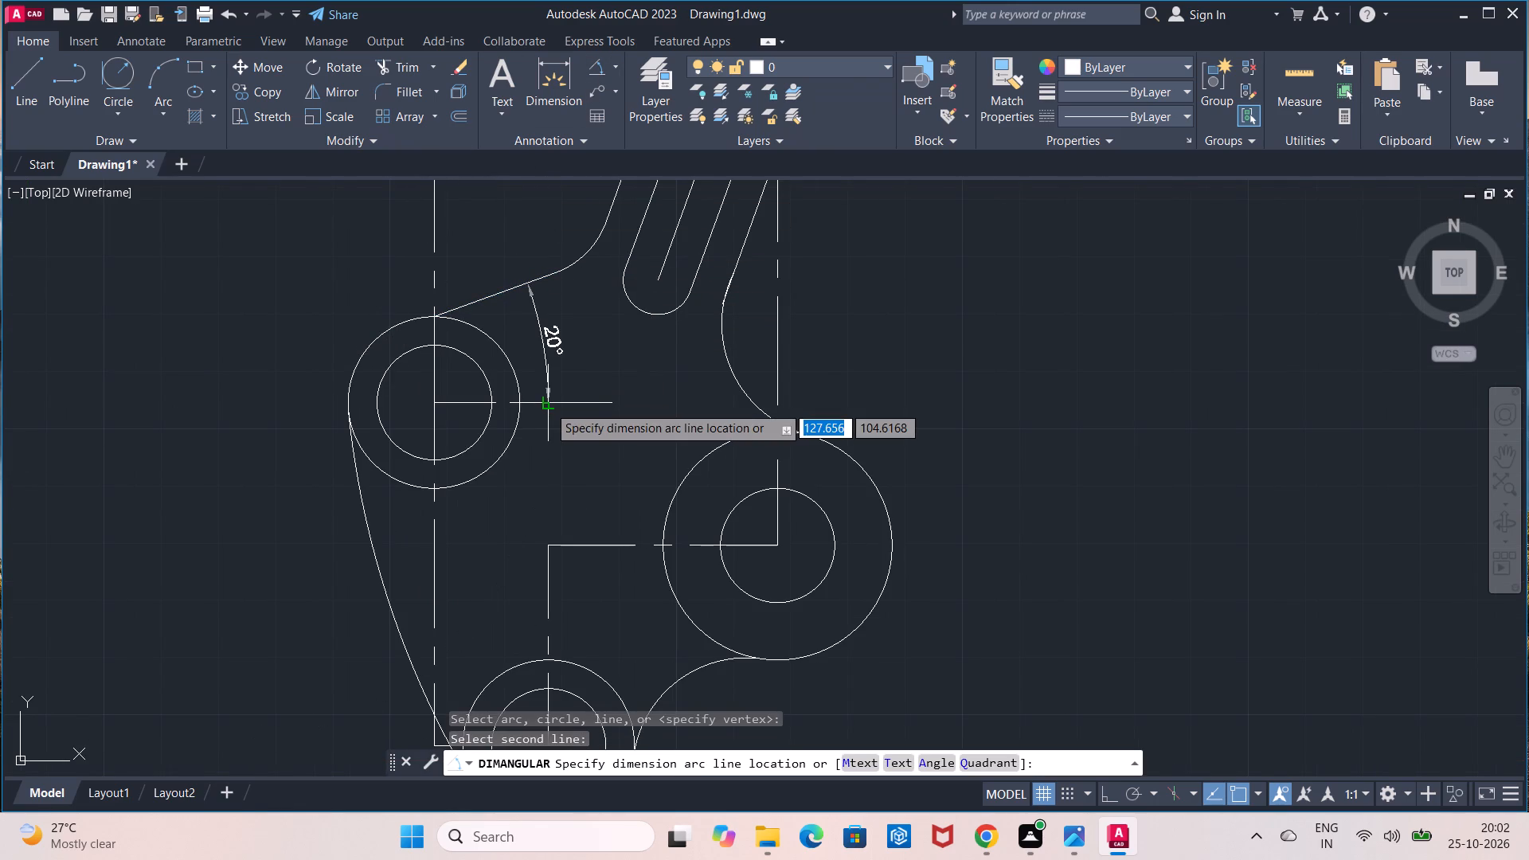
pyautogui.press('Escape')
# Select the entire part and join its connected lines and arcs into polylines.
pyautogui.scroll(-2, 548, 405)
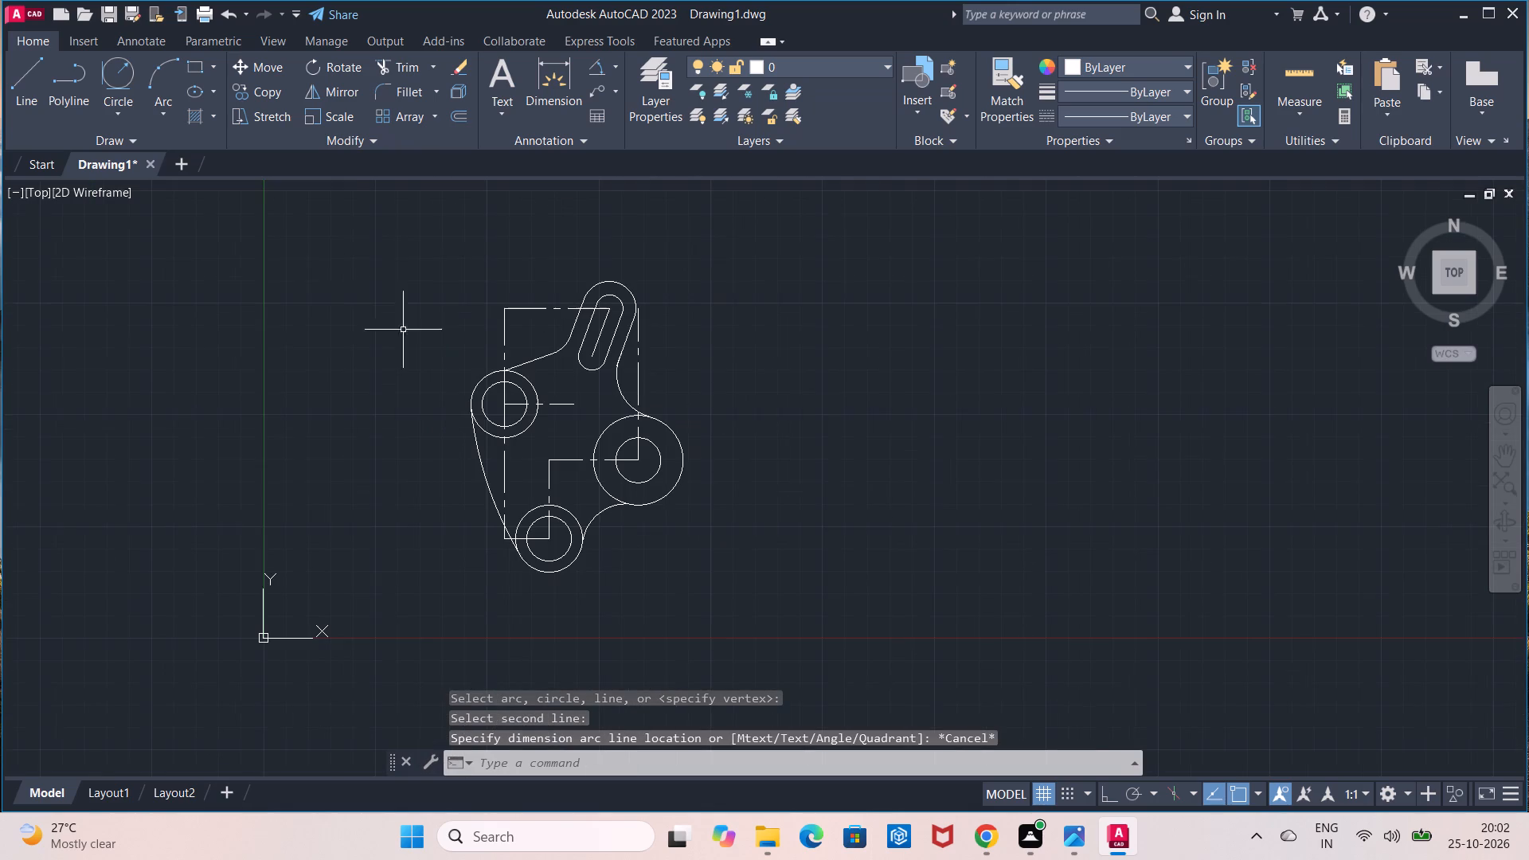
pyautogui.click(349, 178)
pyautogui.click(319, 209)
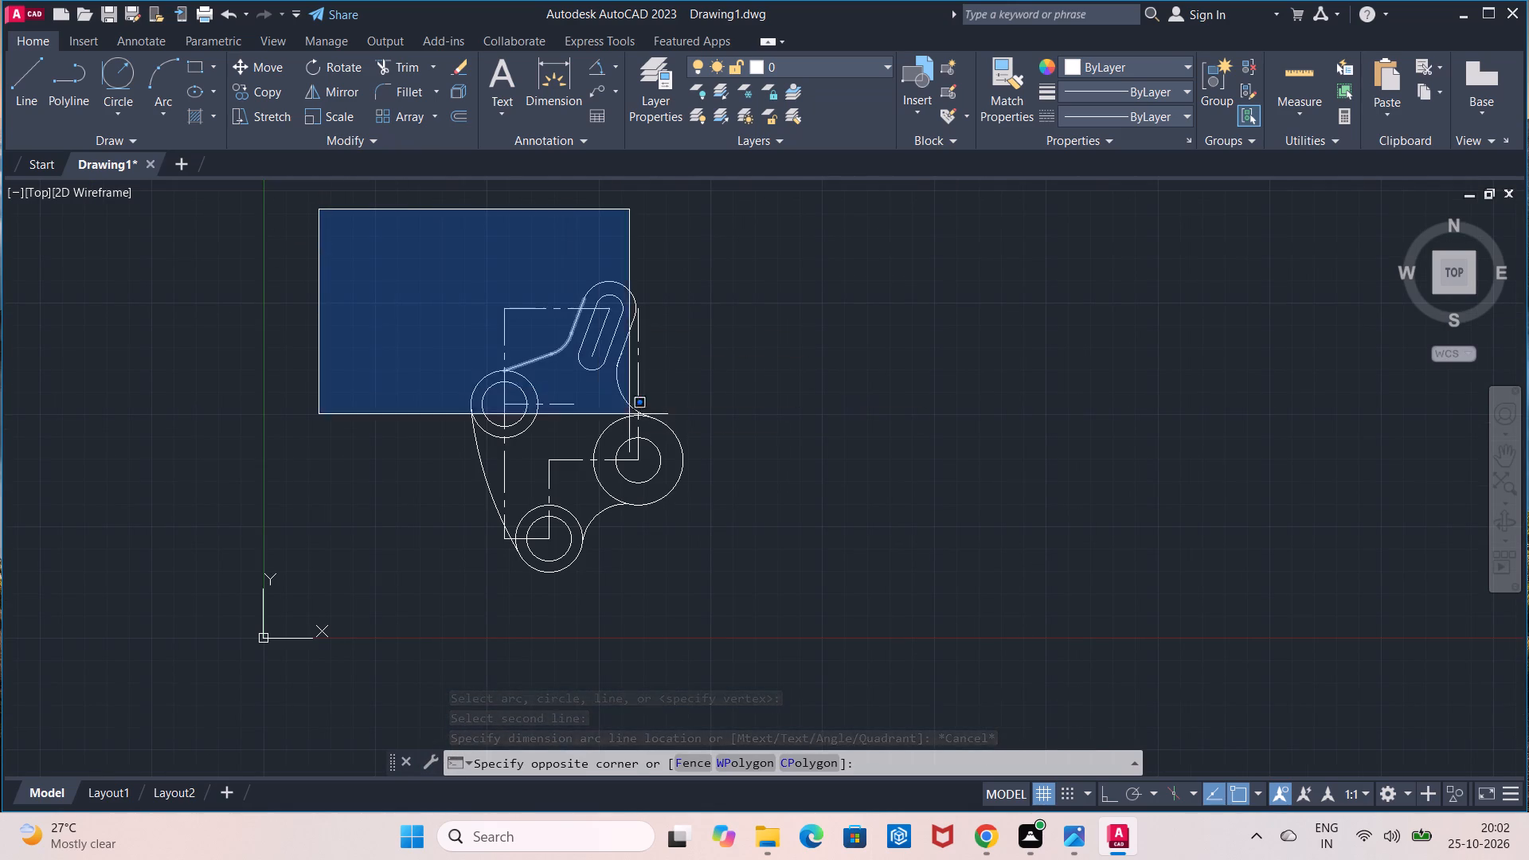
pyautogui.click(772, 600)
pyautogui.write('joi')
pyautogui.click(806, 643)
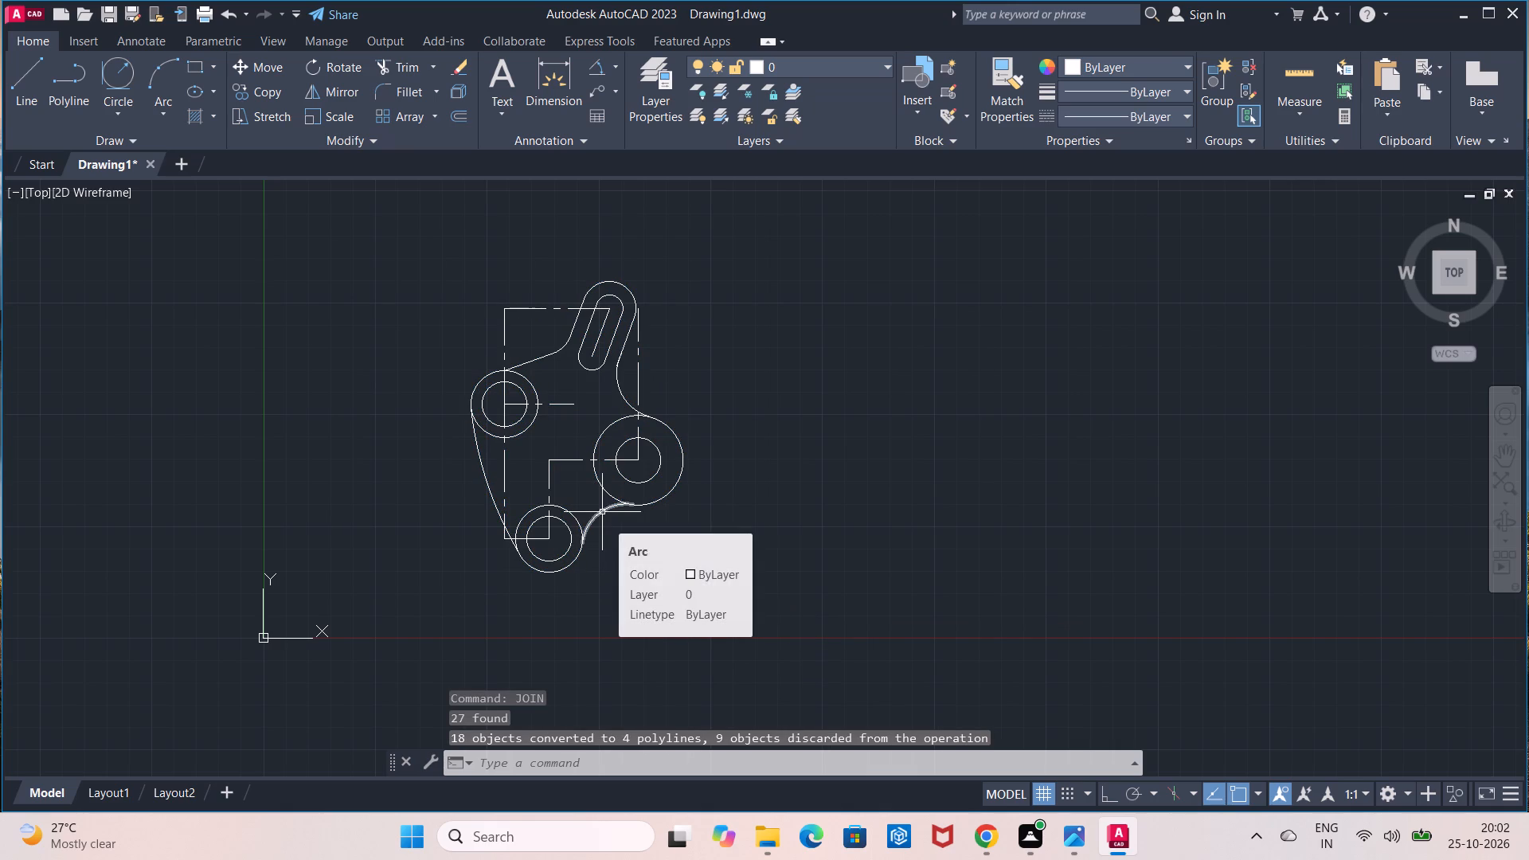
pyautogui.scroll(1, 519, 501)
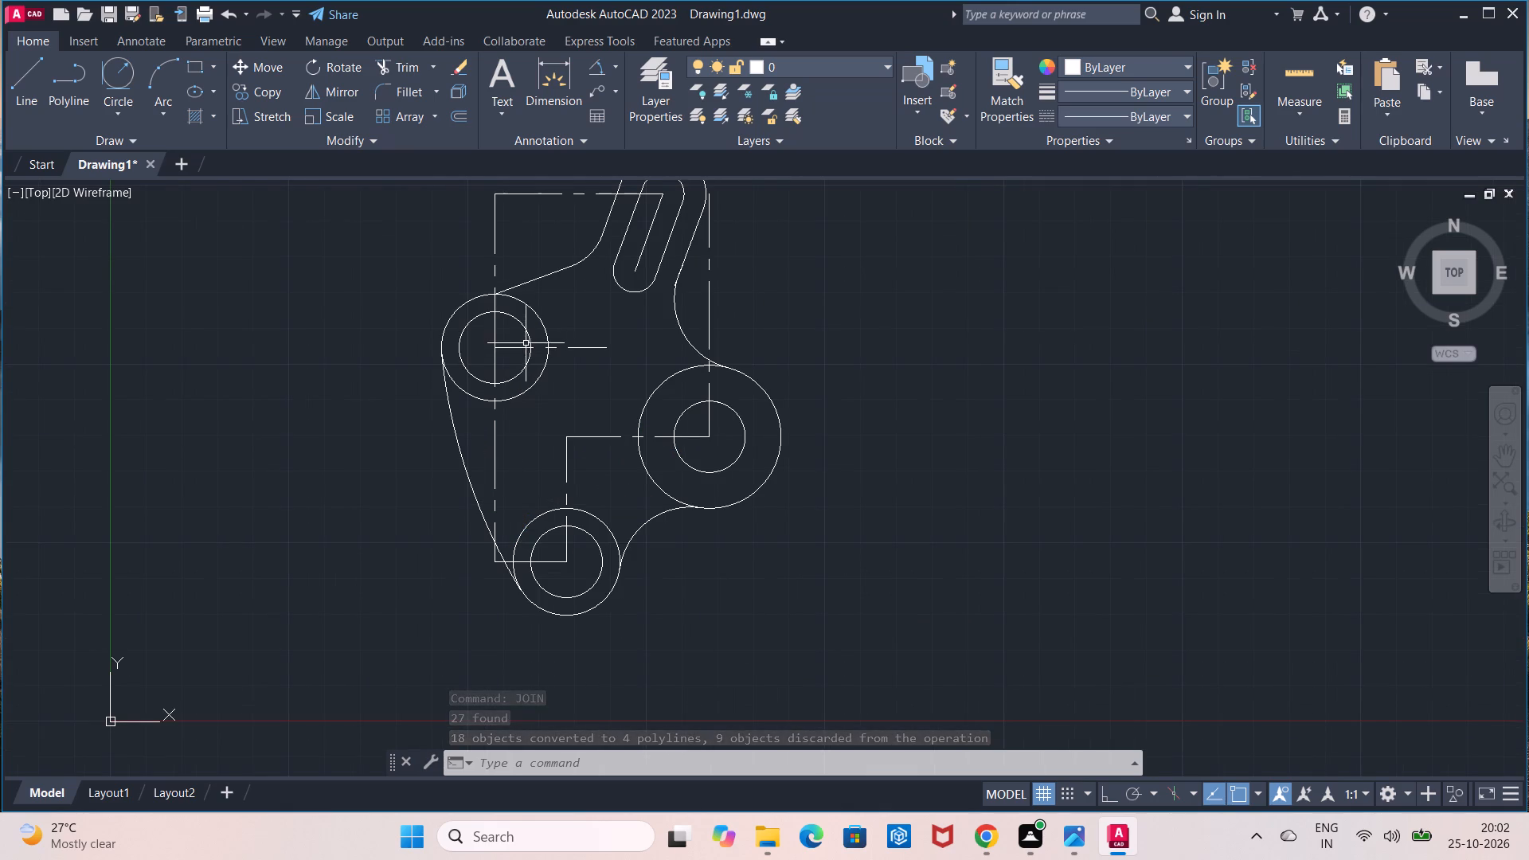
# Place an angular dimension between the slanted line above the left circle and that circle's horizontal centre line.
pyautogui.moveTo(526, 341); pyautogui.dragTo(546, 456, button='middle')
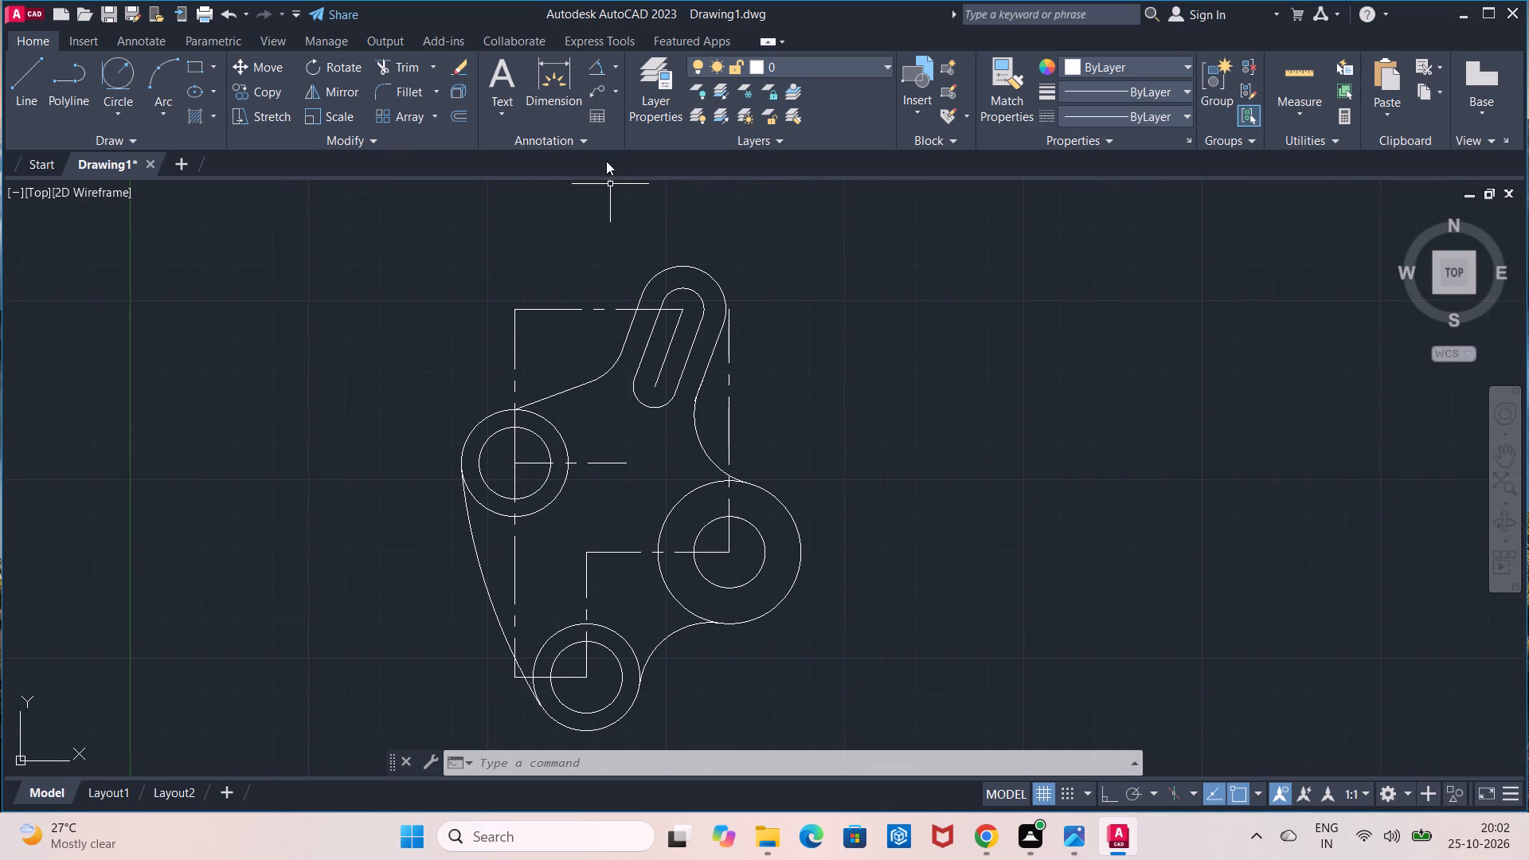
pyautogui.click(603, 64)
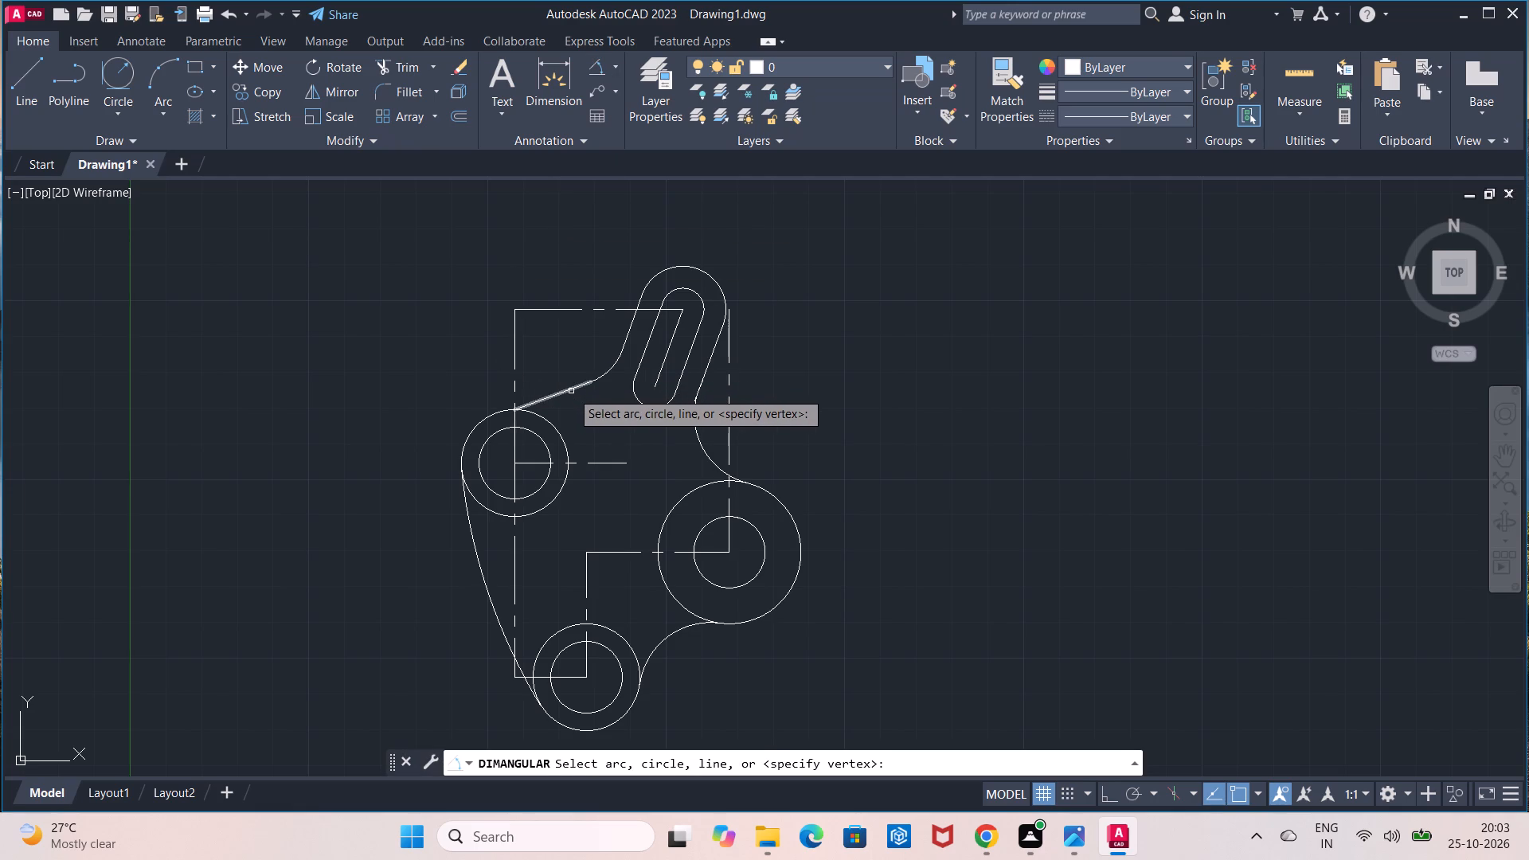
pyautogui.click(571, 391)
pyautogui.click(594, 461)
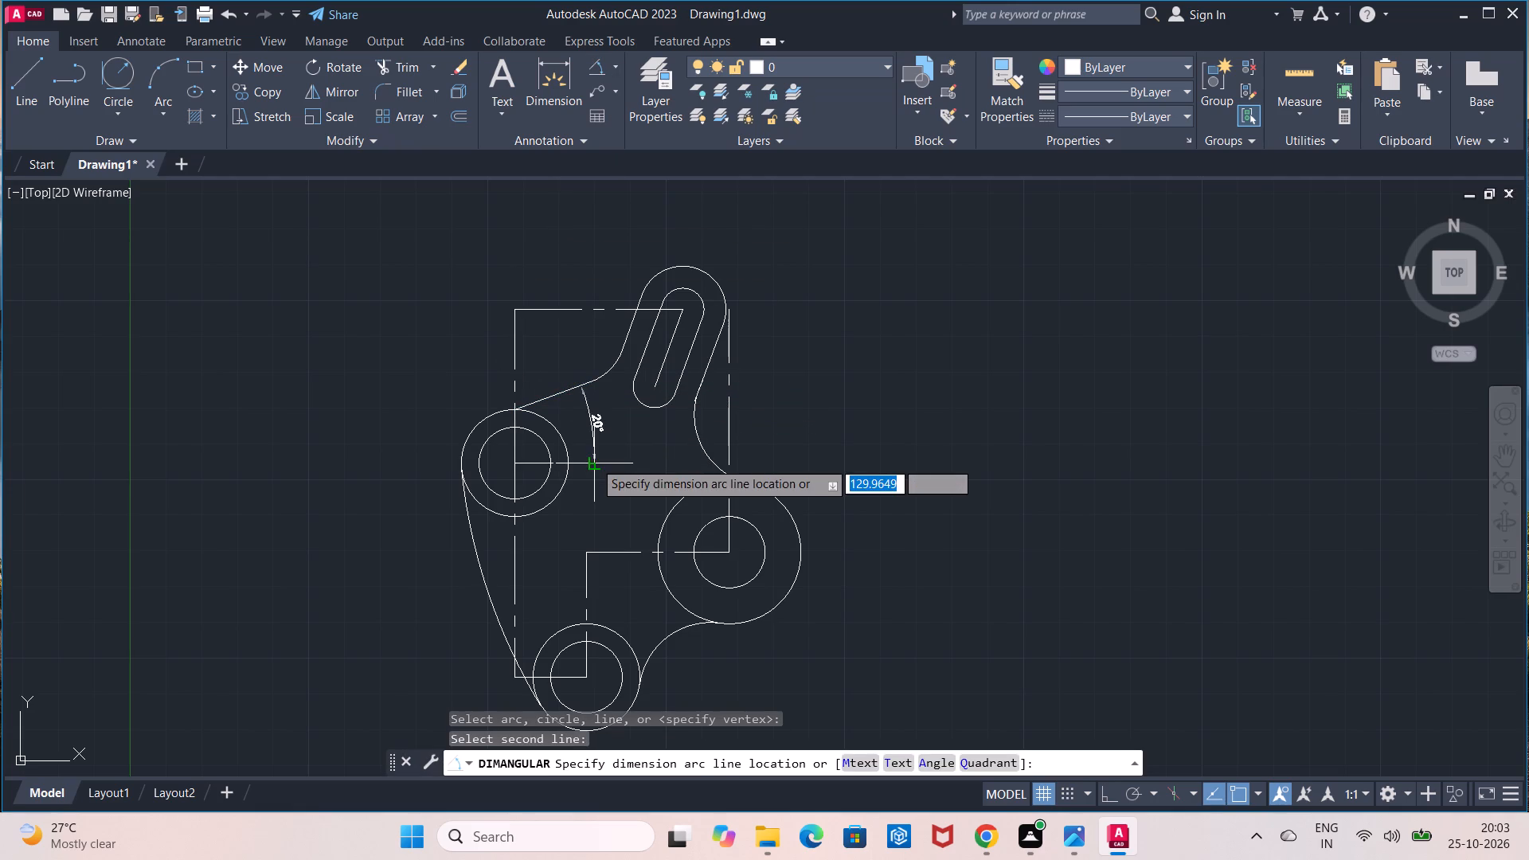
pyautogui.click(594, 461)
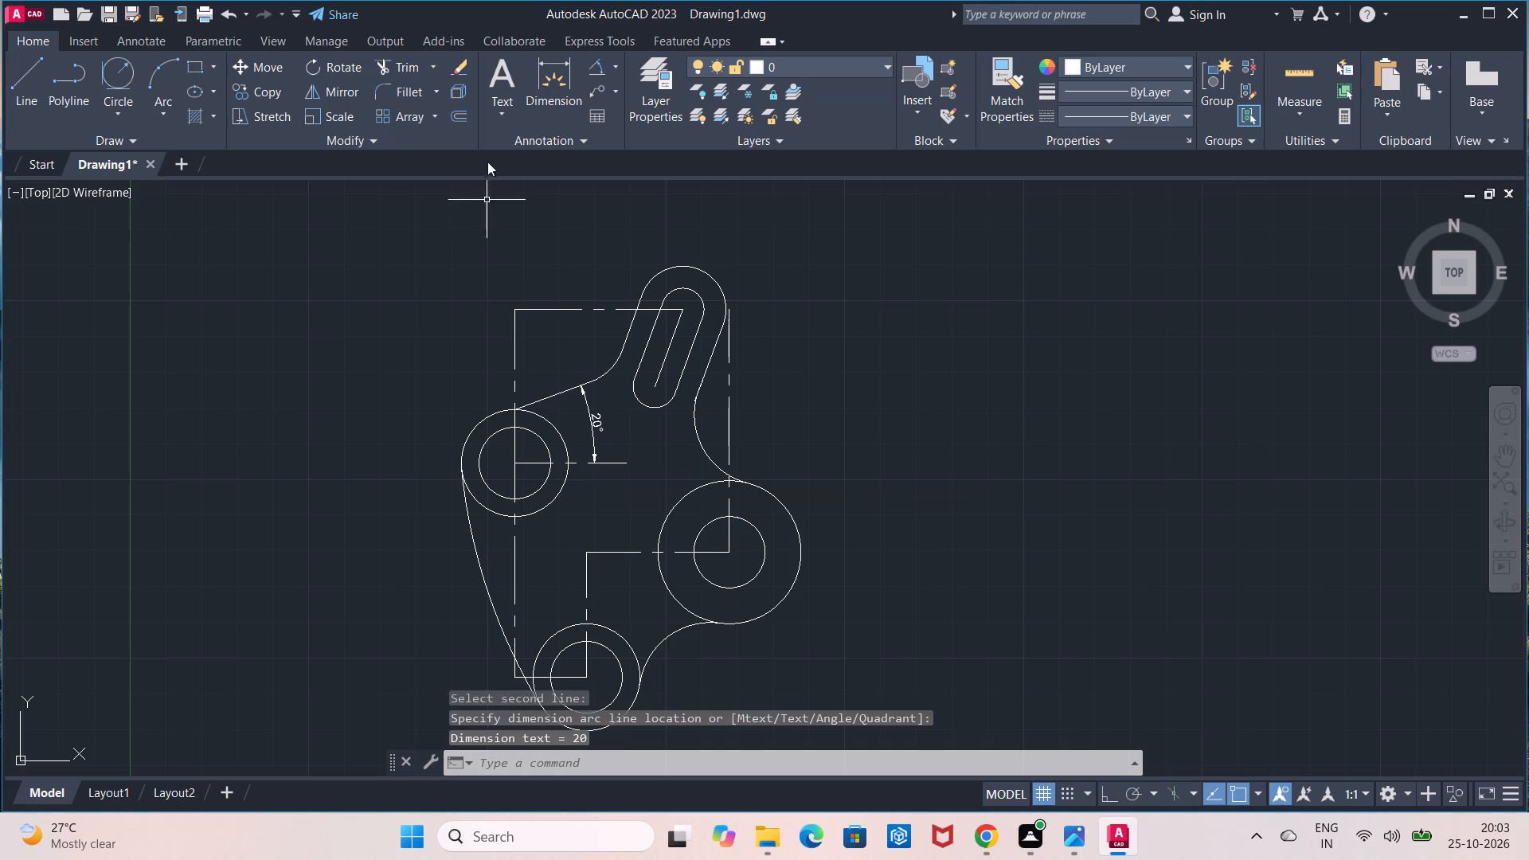
# Add diameter dimensions to the outer and inner left circles, placing both texts outside to the upper left.
pyautogui.click(616, 67)
pyautogui.click(610, 288)
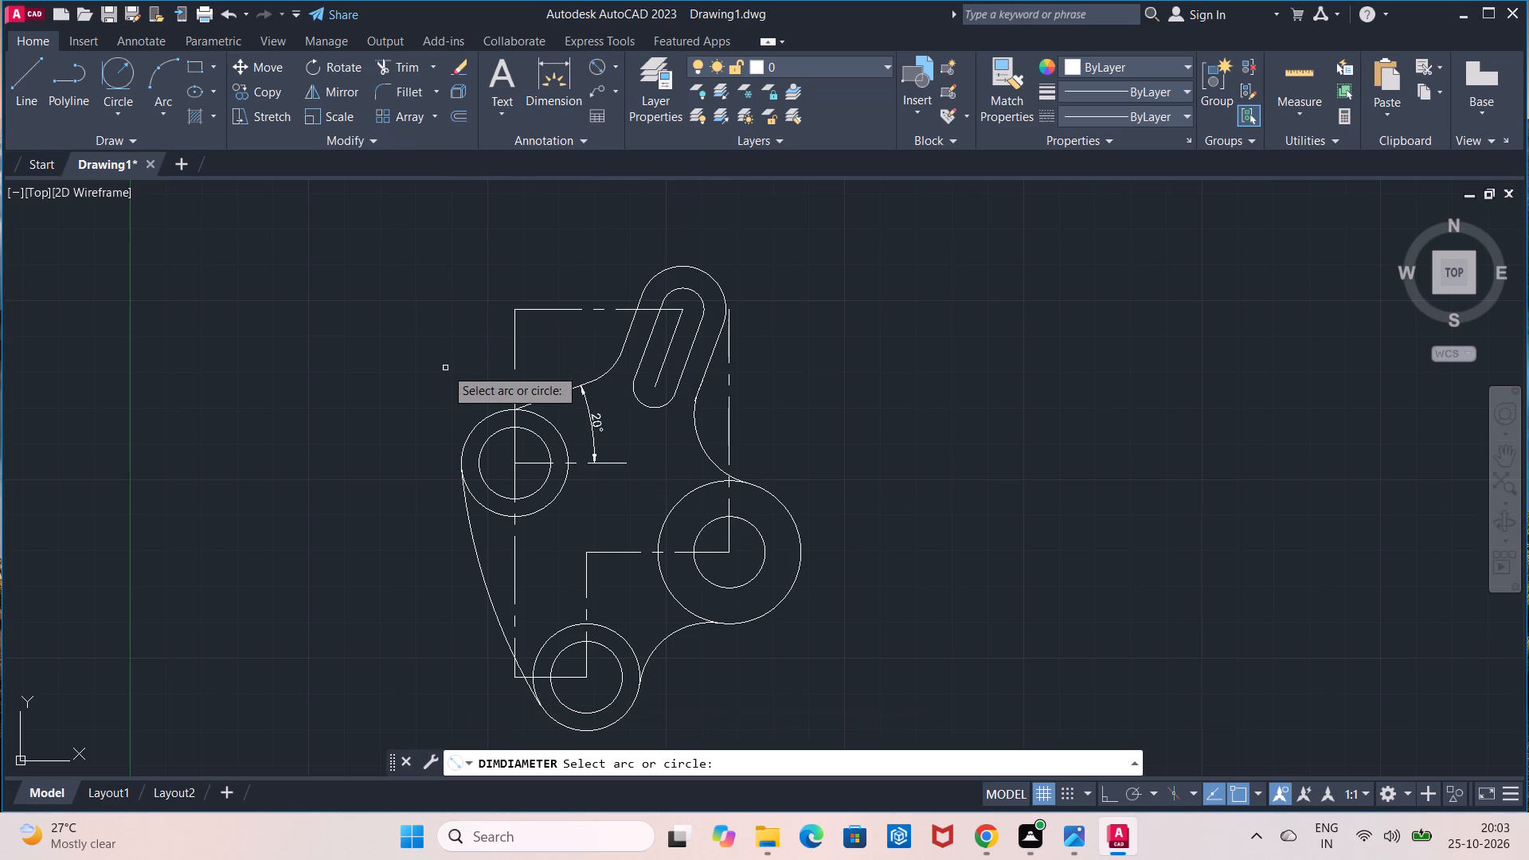
pyautogui.click(467, 438)
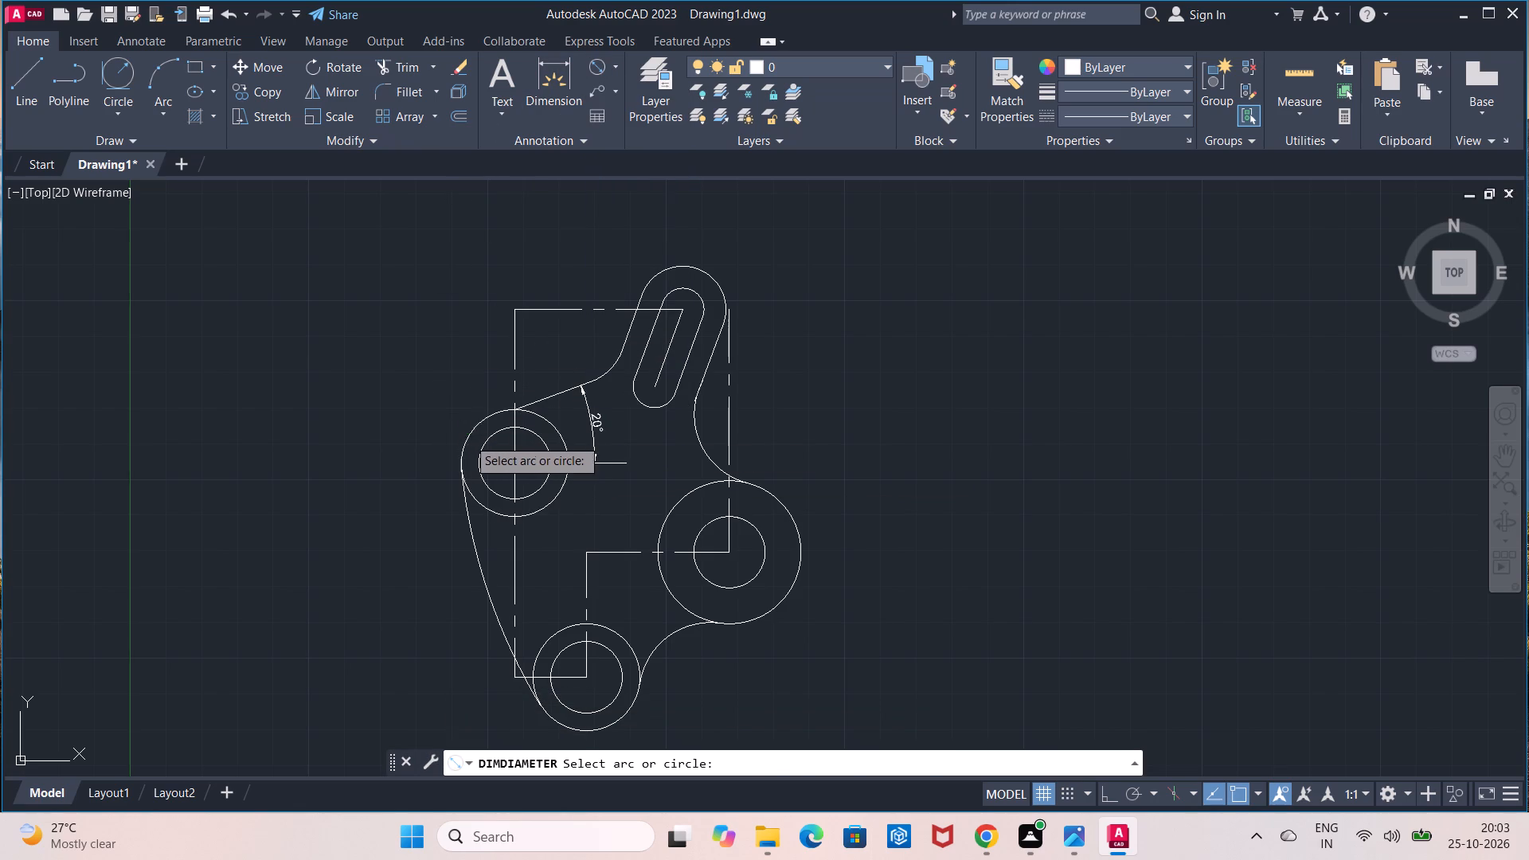
pyautogui.moveTo(438, 409); pyautogui.dragTo(444, 399)
pyautogui.click(592, 66)
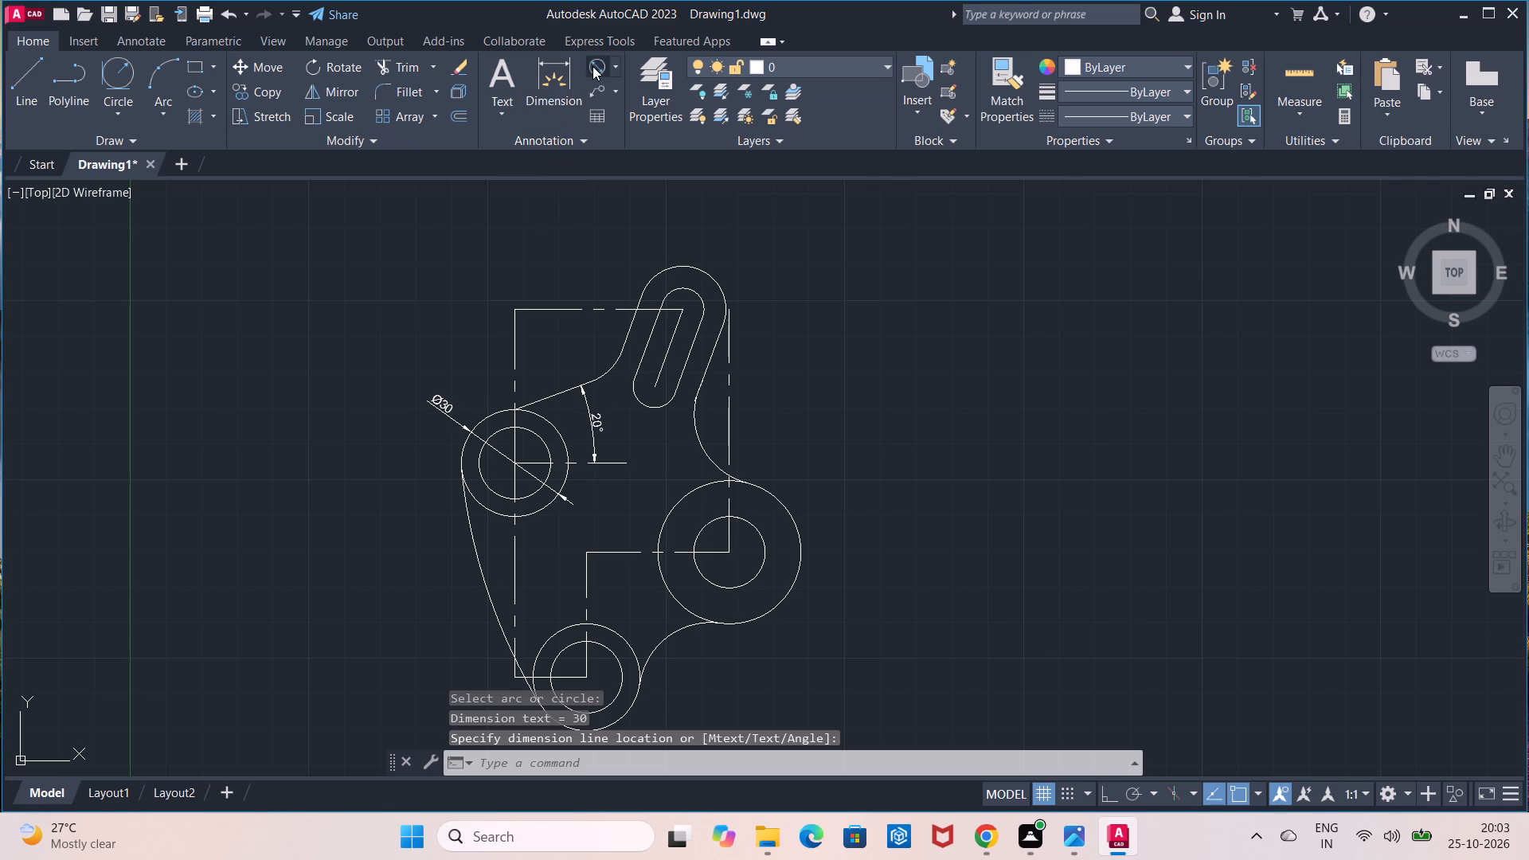
pyautogui.click(491, 435)
pyautogui.click(473, 382)
# Add a horizontal linear dimension from the slot's upper centre to the left circles' centre, placed above the part.
pyautogui.click(618, 66)
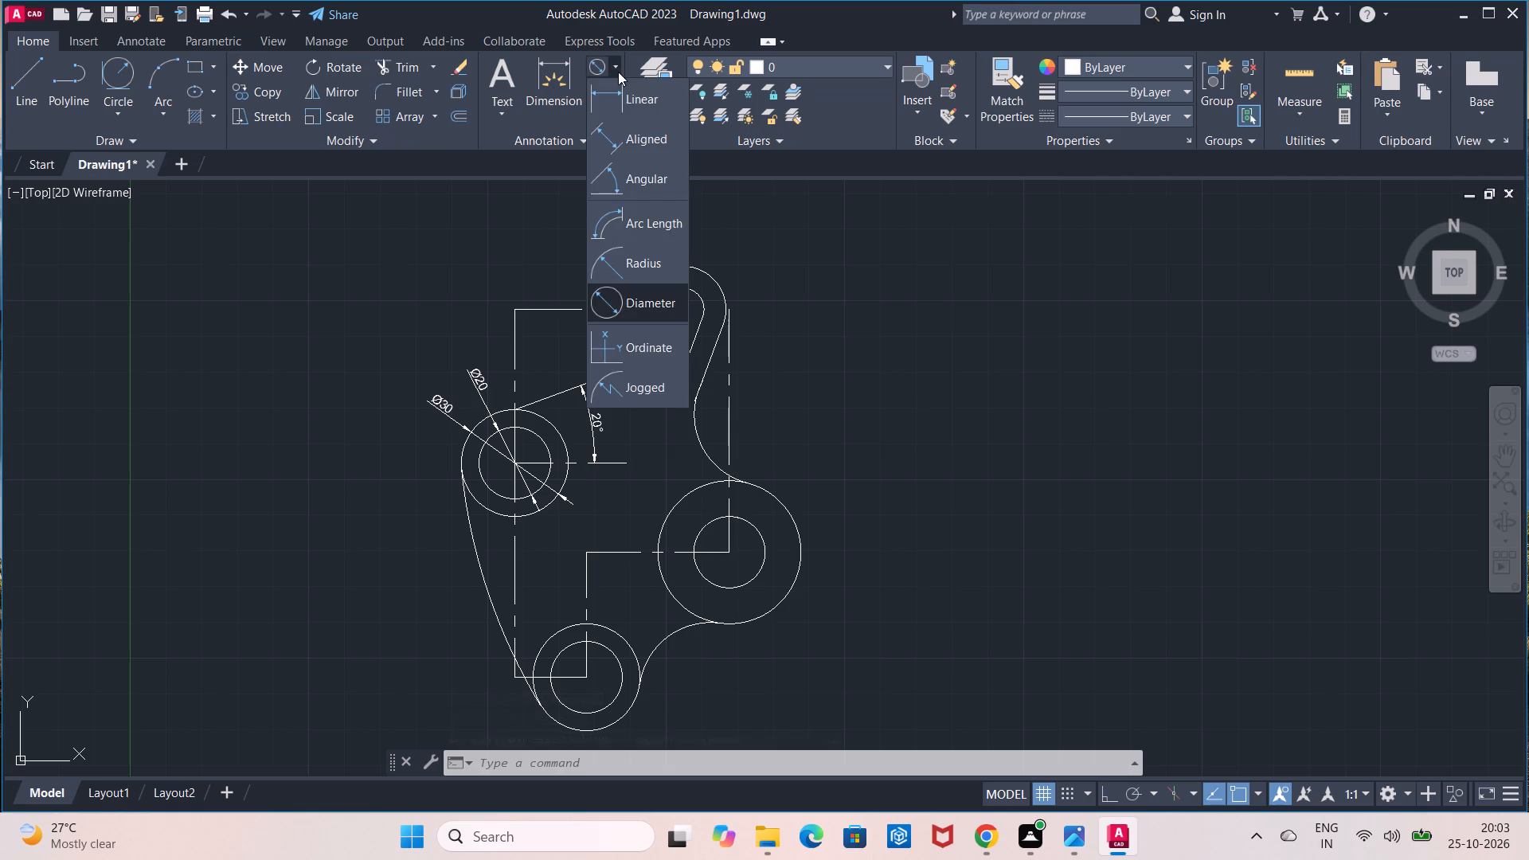
pyautogui.click(618, 86)
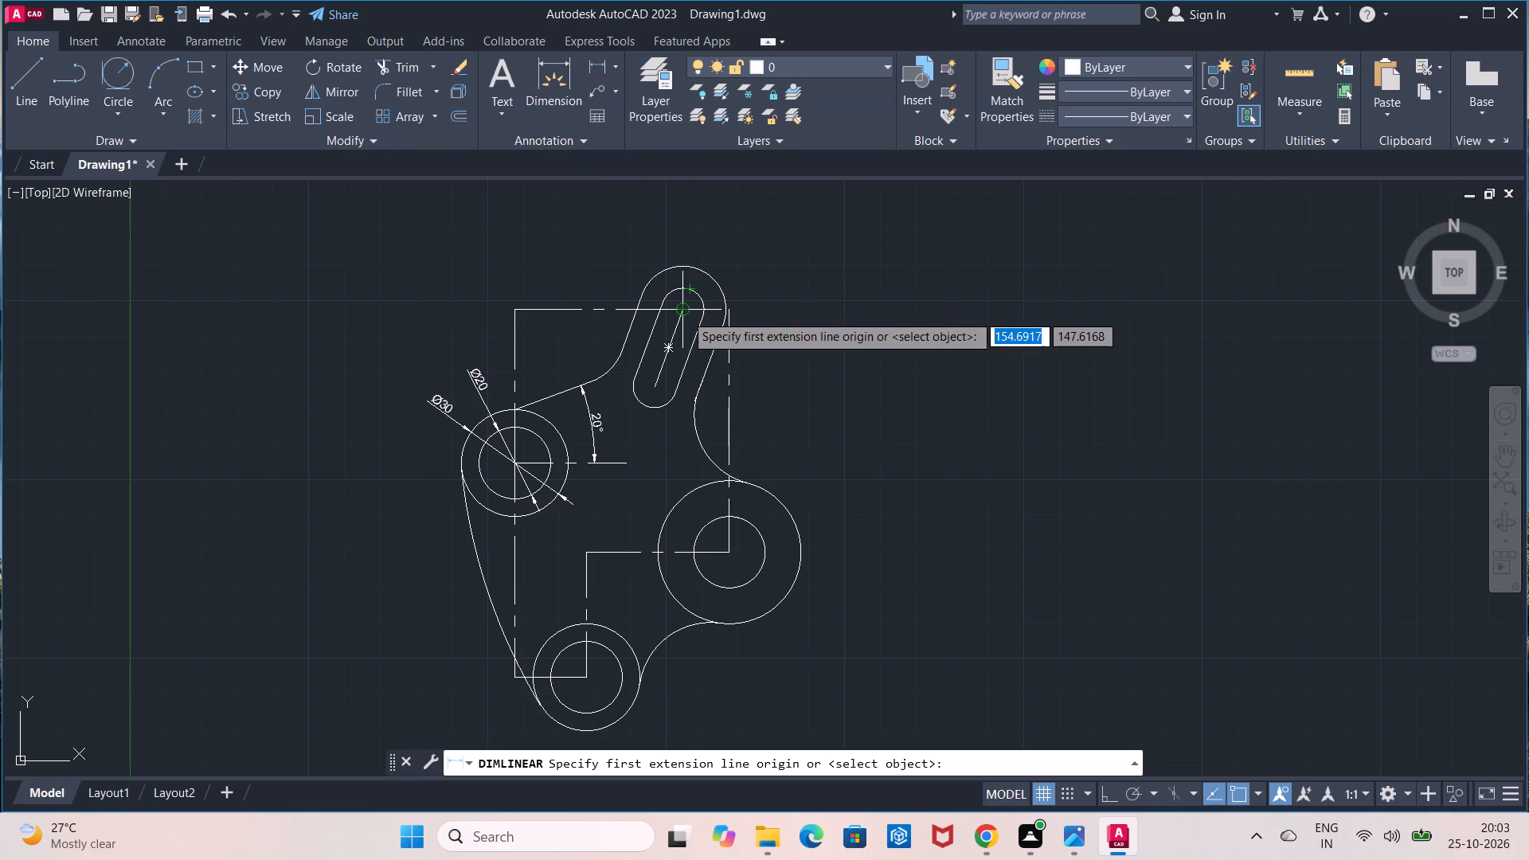
pyautogui.click(685, 314)
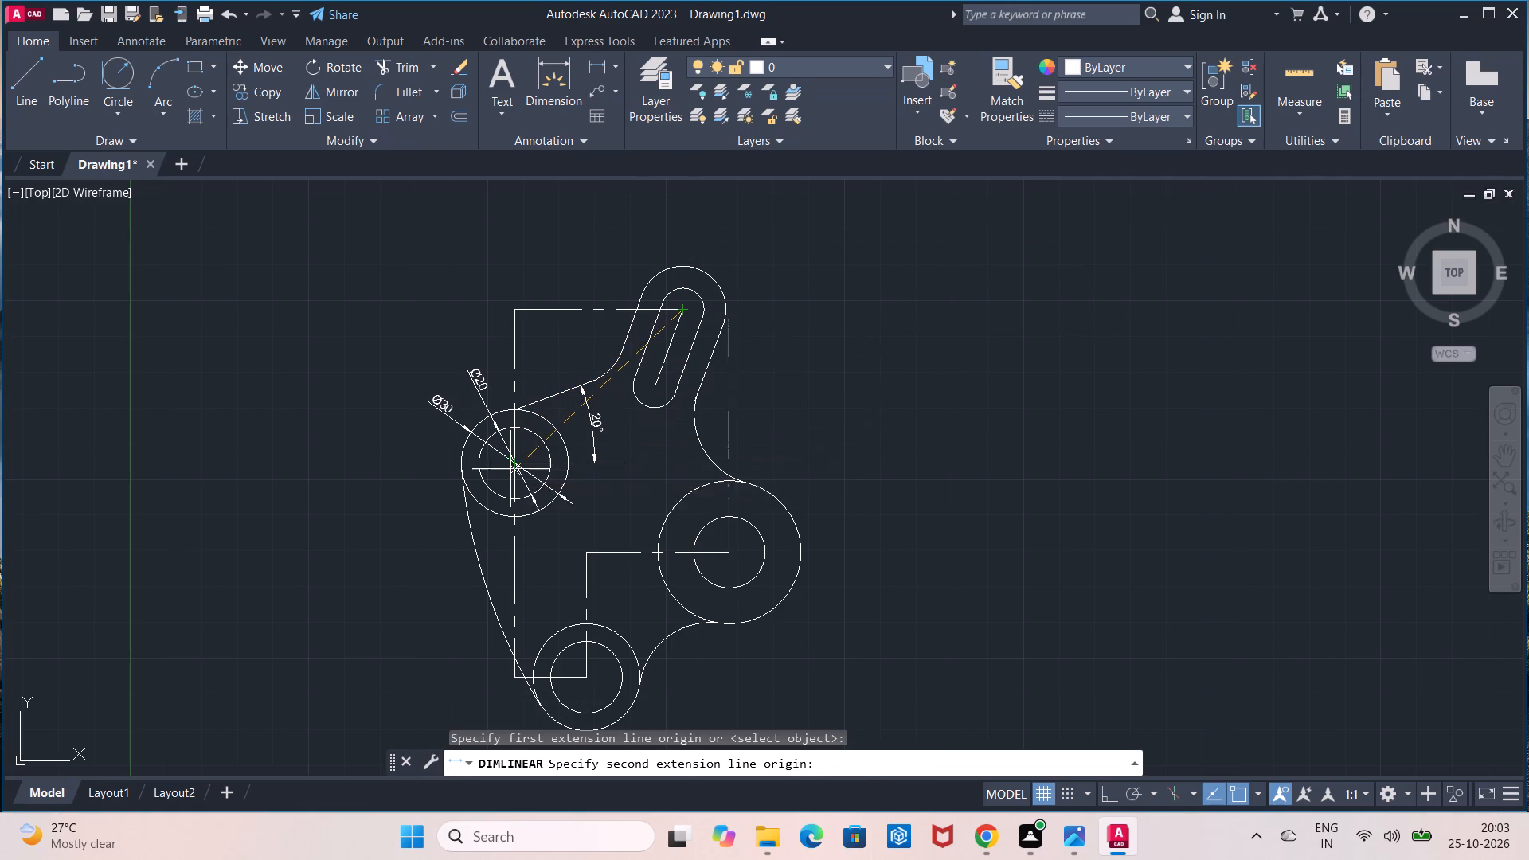
pyautogui.click(514, 464)
pyautogui.click(543, 268)
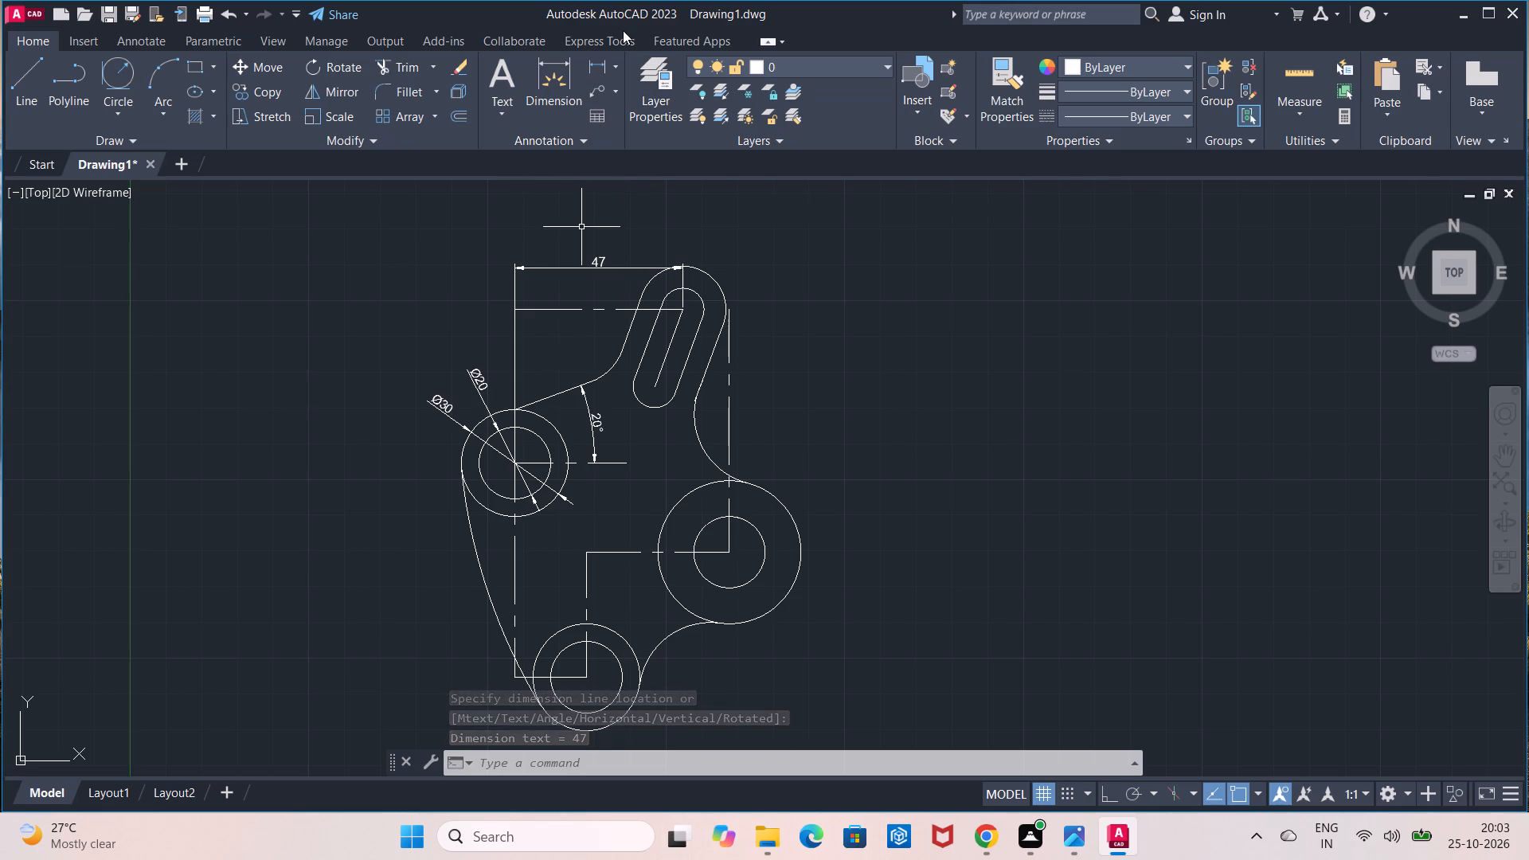
# Add radius dimensions to the outer and inner arcs at the slot's upper end, placing both texts above the part.
pyautogui.click(616, 64)
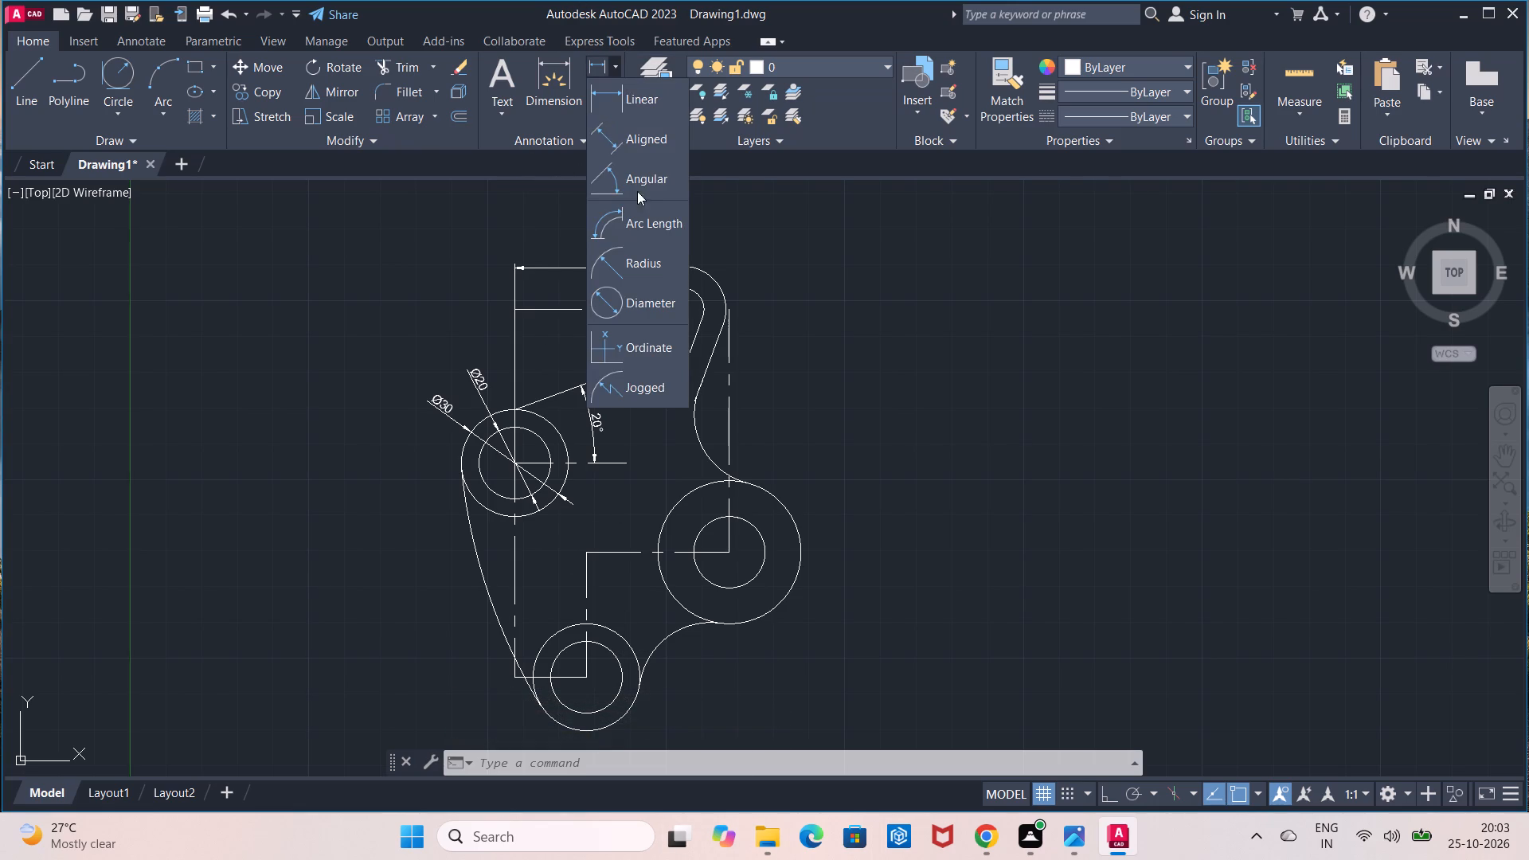
pyautogui.click(653, 259)
pyautogui.click(704, 276)
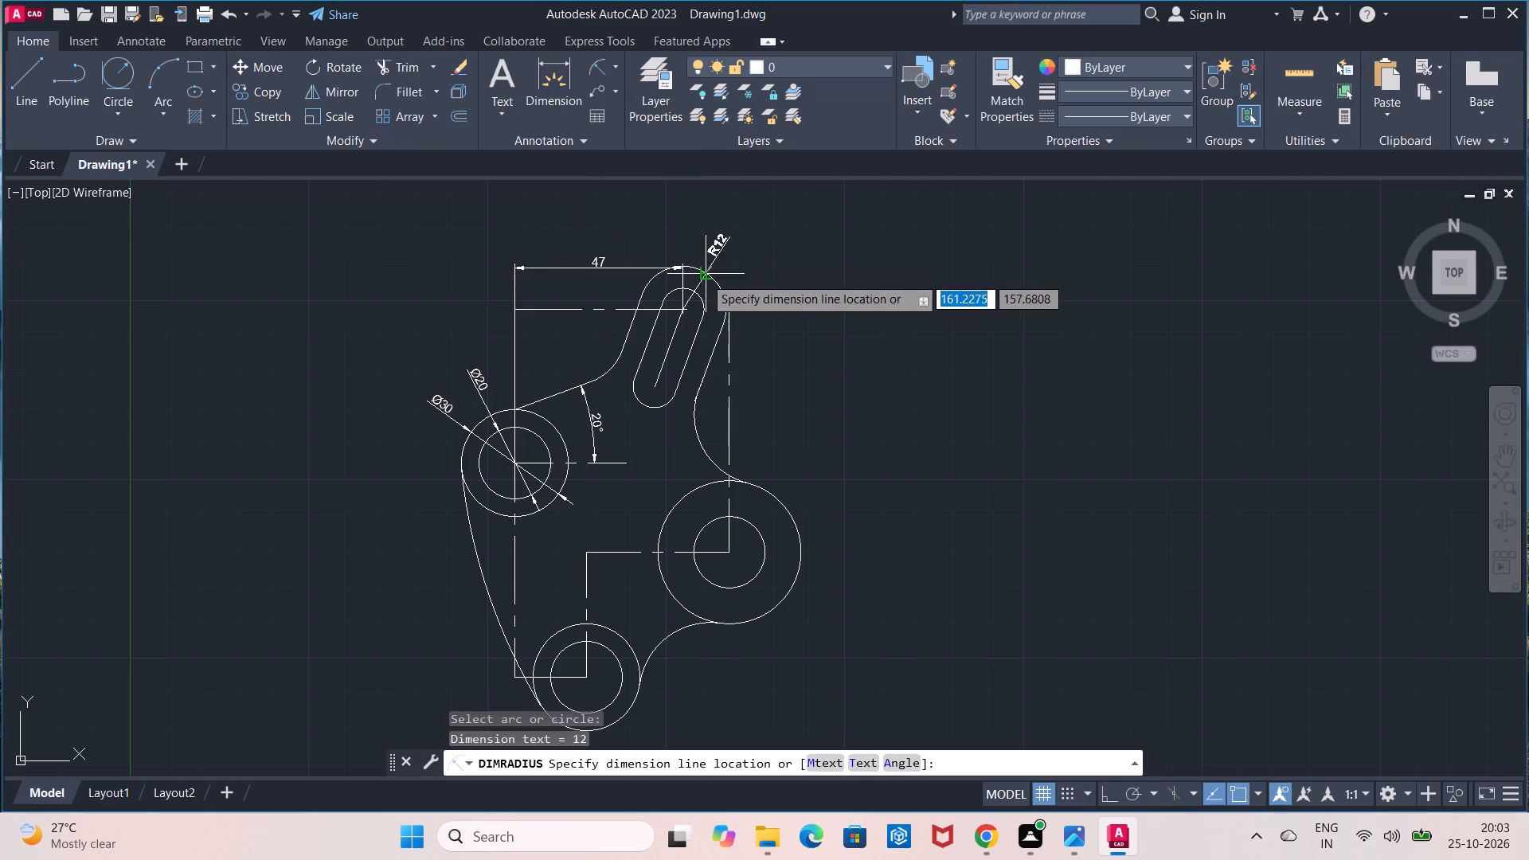
pyautogui.click(762, 240)
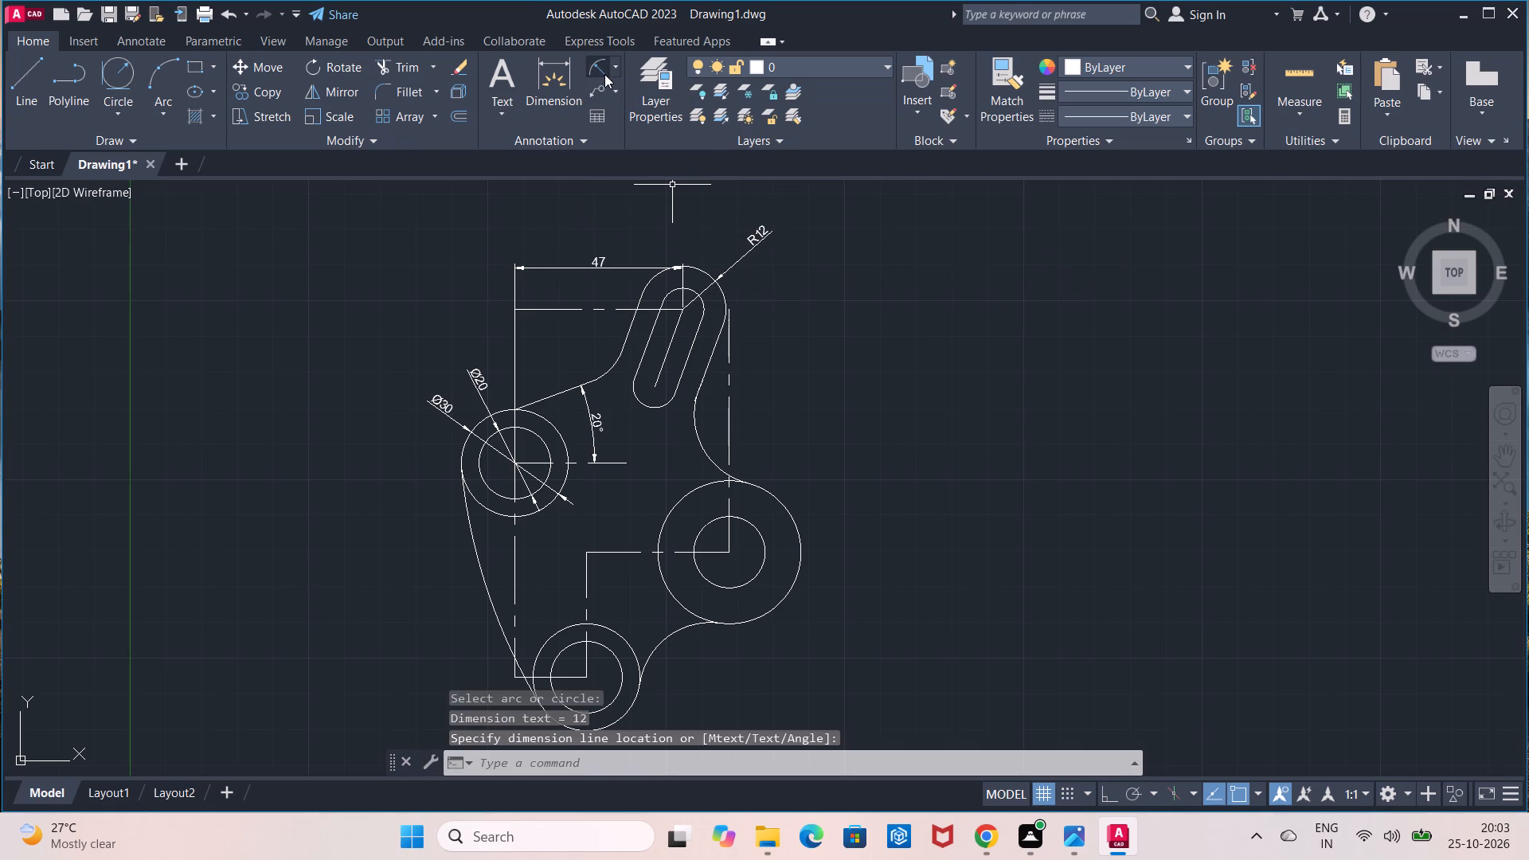
pyautogui.click(604, 74)
pyautogui.click(691, 288)
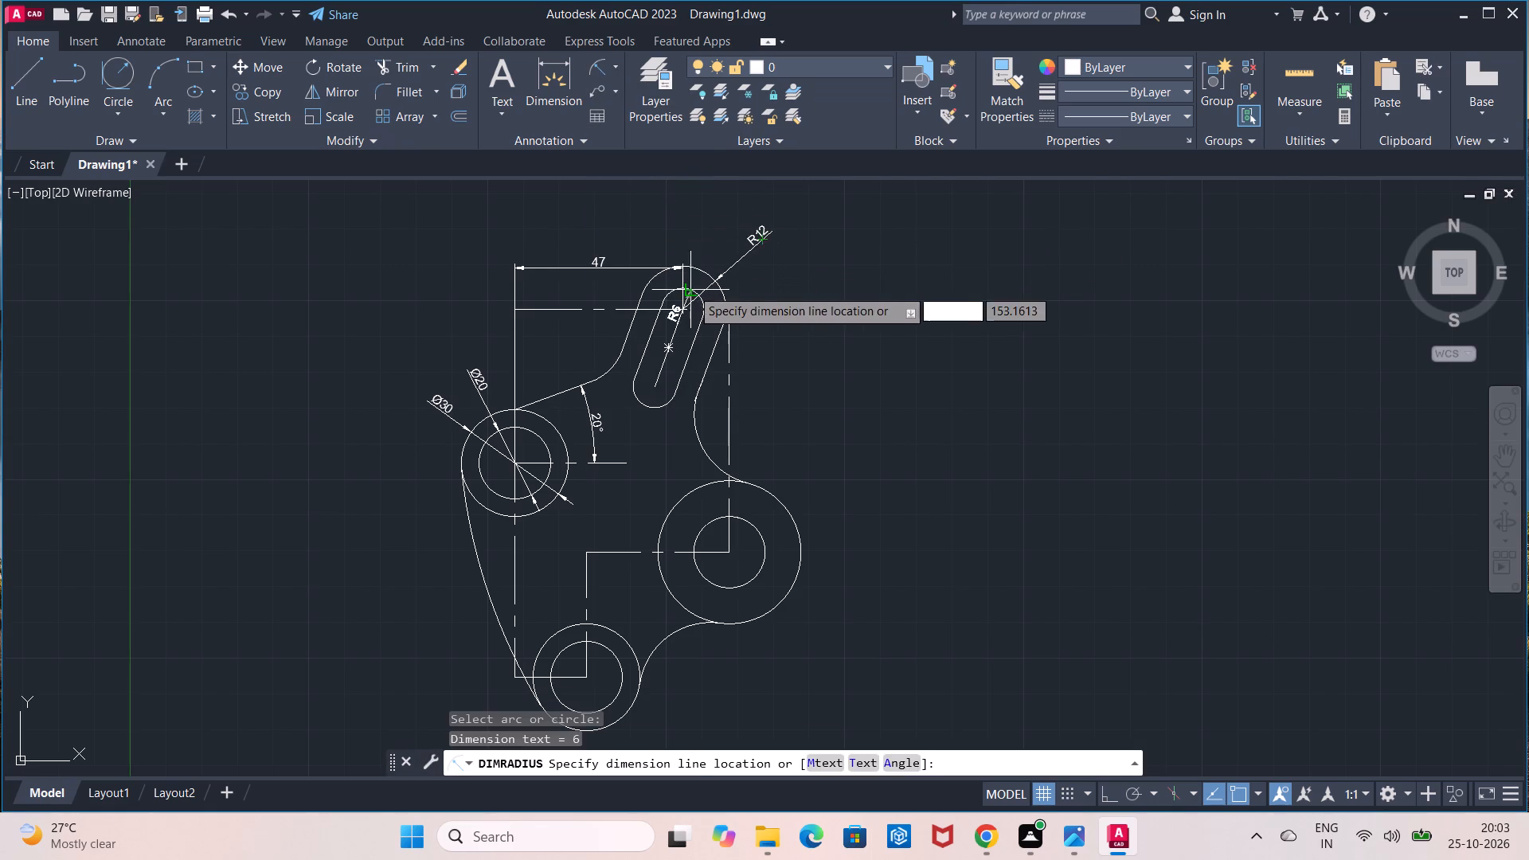
pyautogui.click(710, 228)
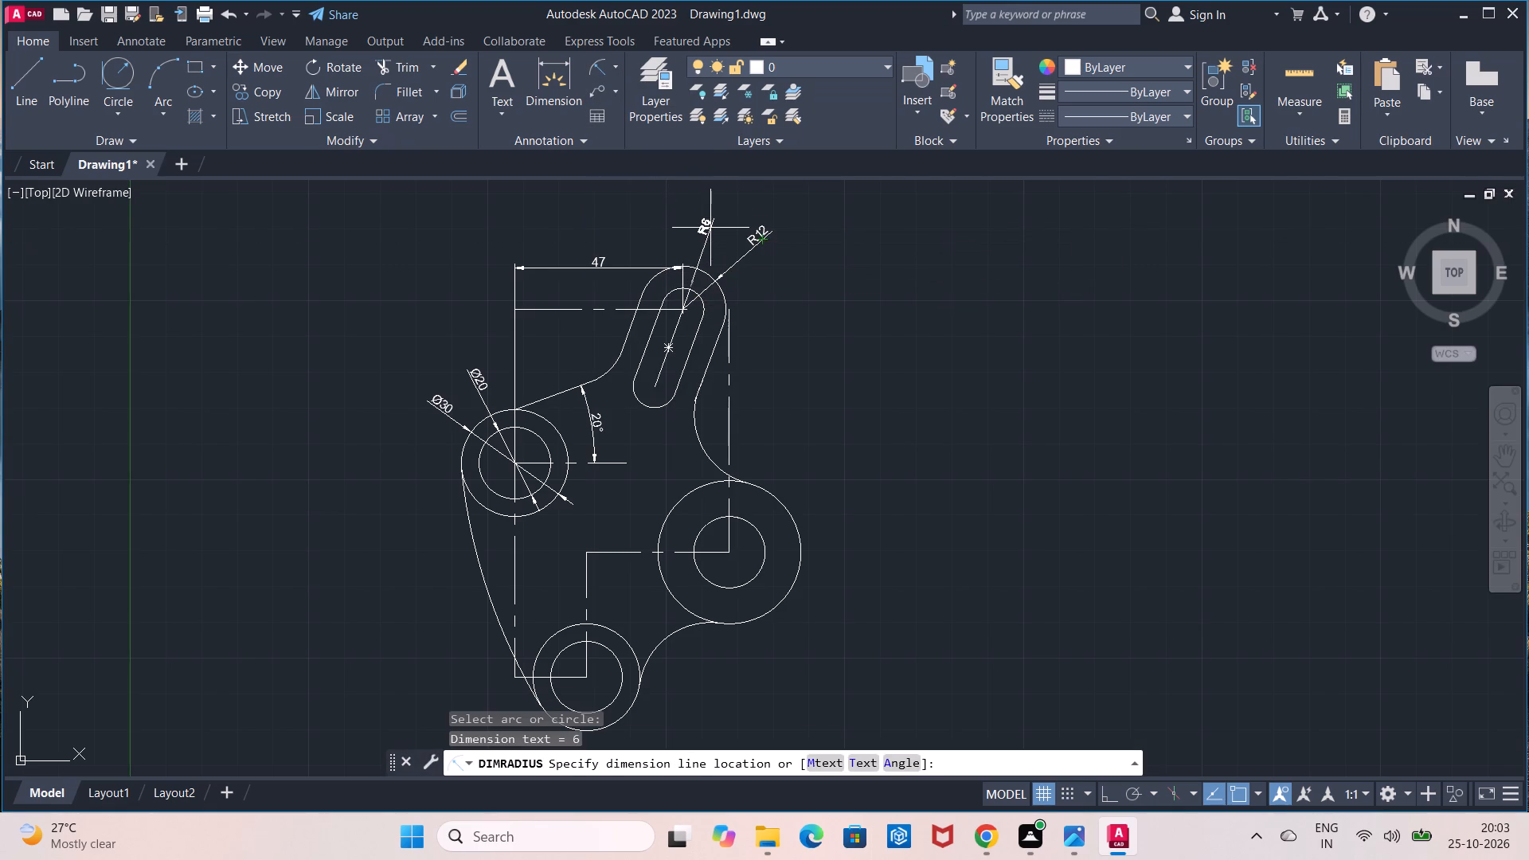
# Add a radius dimension to the fillet between the slanted line and the slot's left outer line.
pyautogui.click(592, 62)
pyautogui.click(612, 369)
pyautogui.click(585, 345)
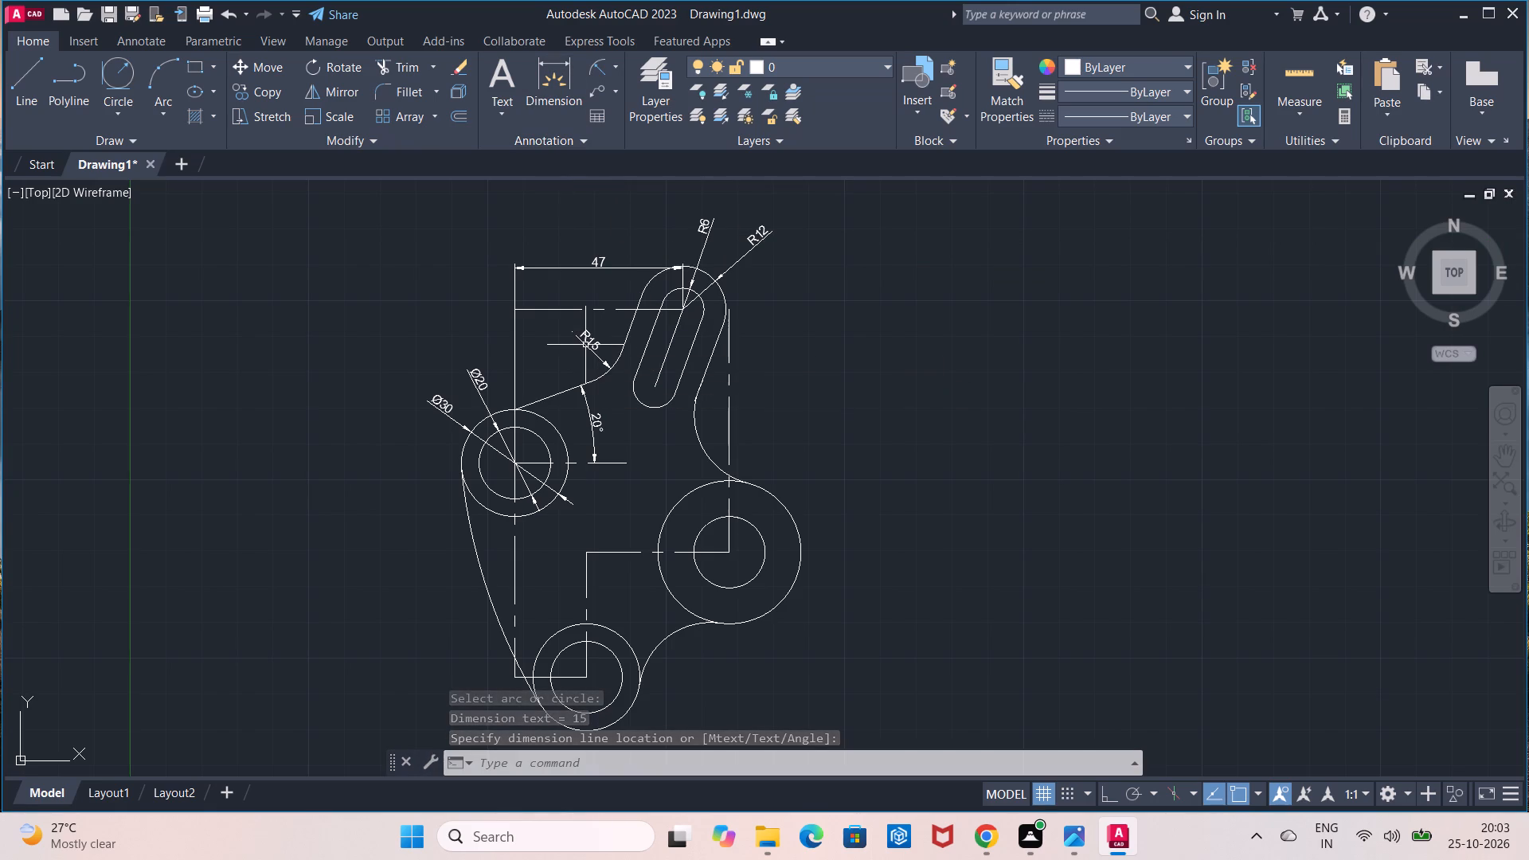
# Dimension the slot's inner width with an aligned dimension across its two parallel sides.
pyautogui.click(612, 64)
pyautogui.click(624, 149)
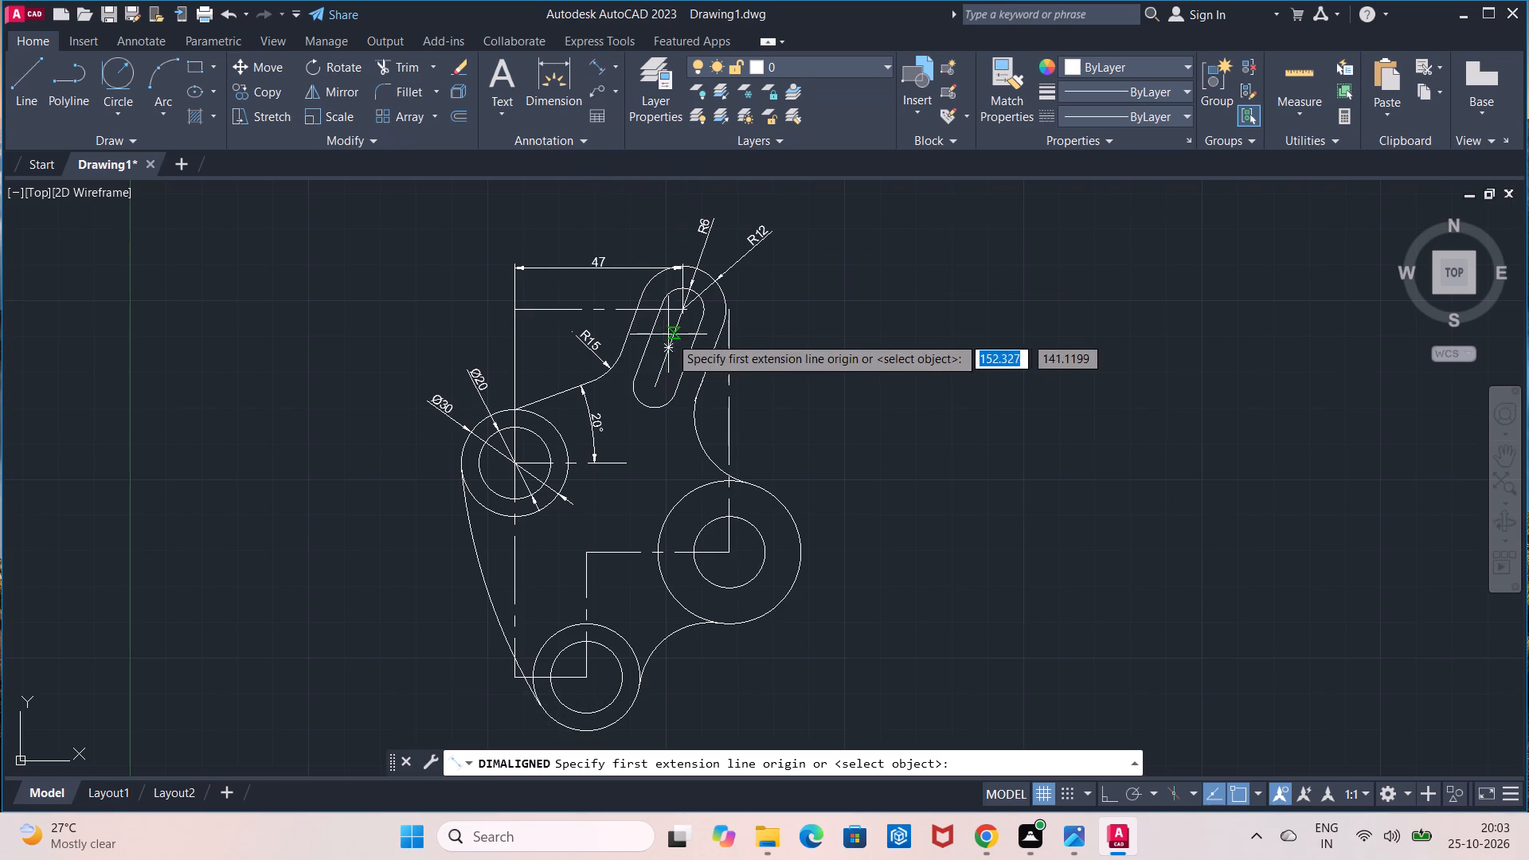
pyautogui.click(653, 345)
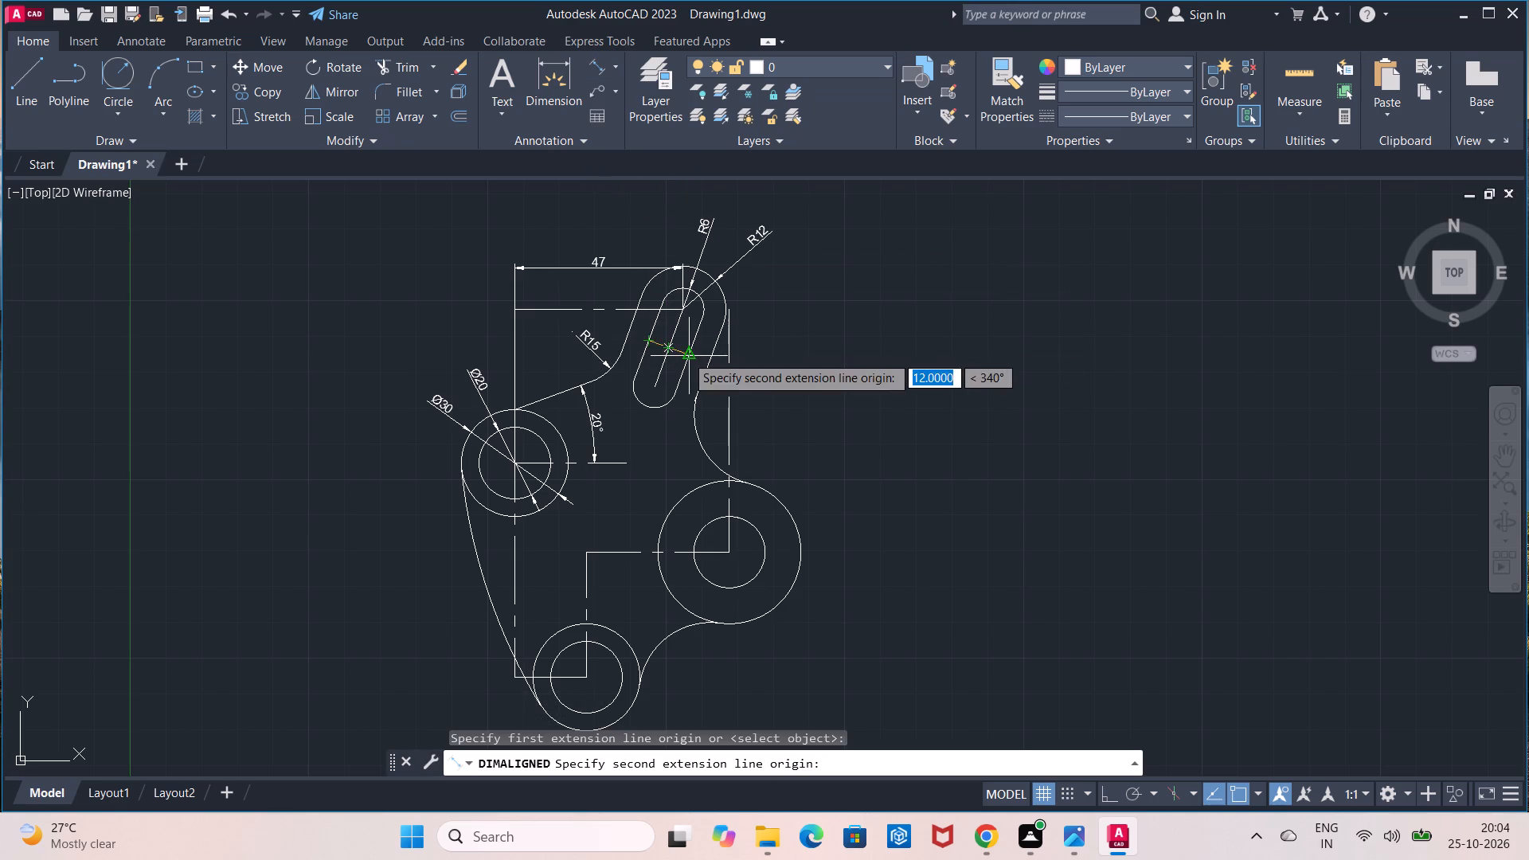
pyautogui.click(686, 355)
pyautogui.click(686, 348)
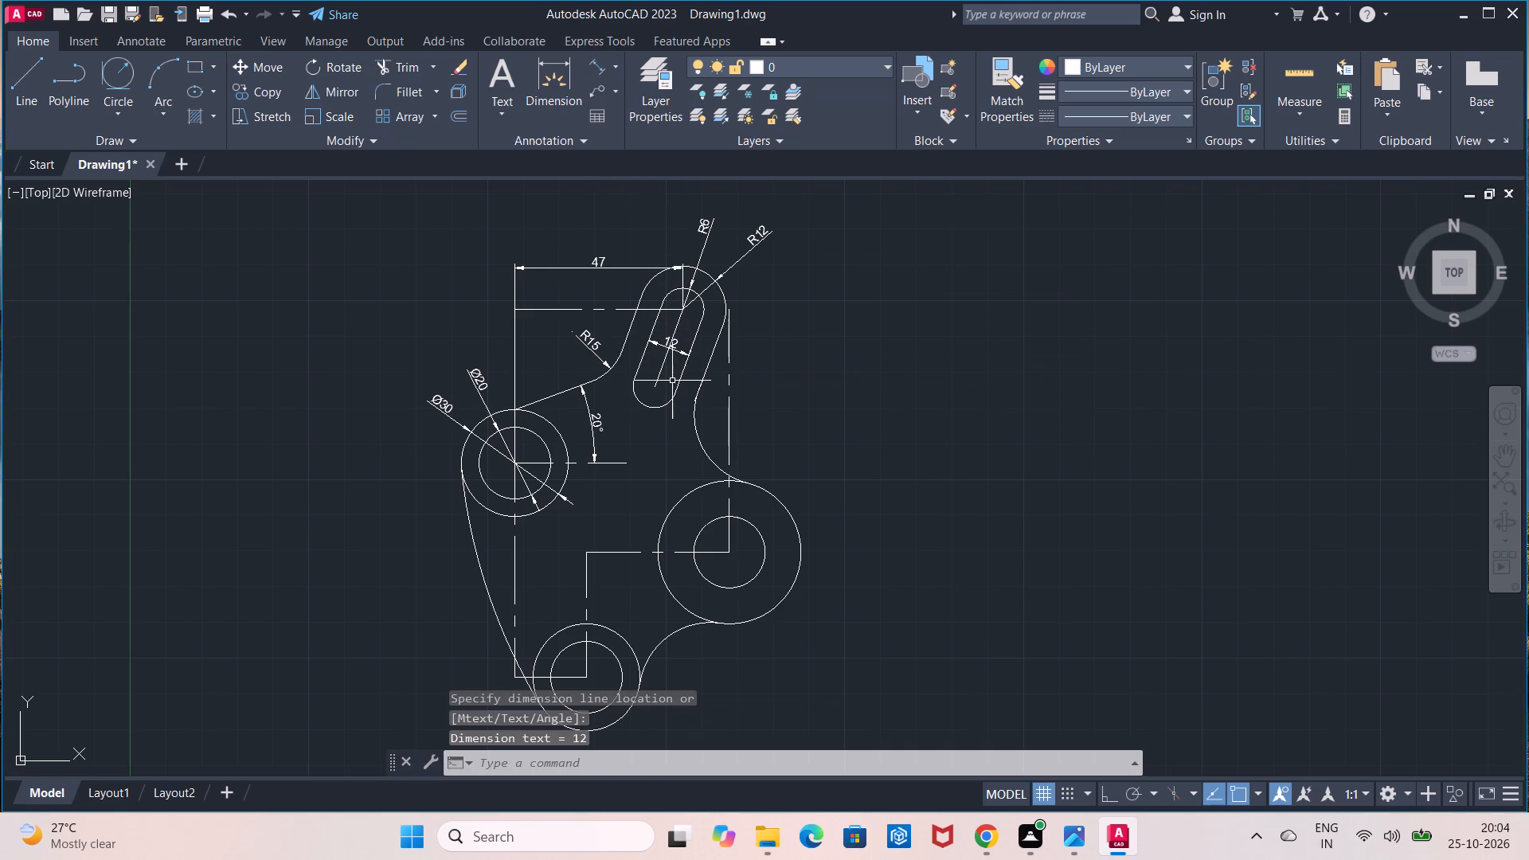
# Add a radius dimension to the concave arc joining the slot's right outer line to the large right circle.
pyautogui.click(619, 70)
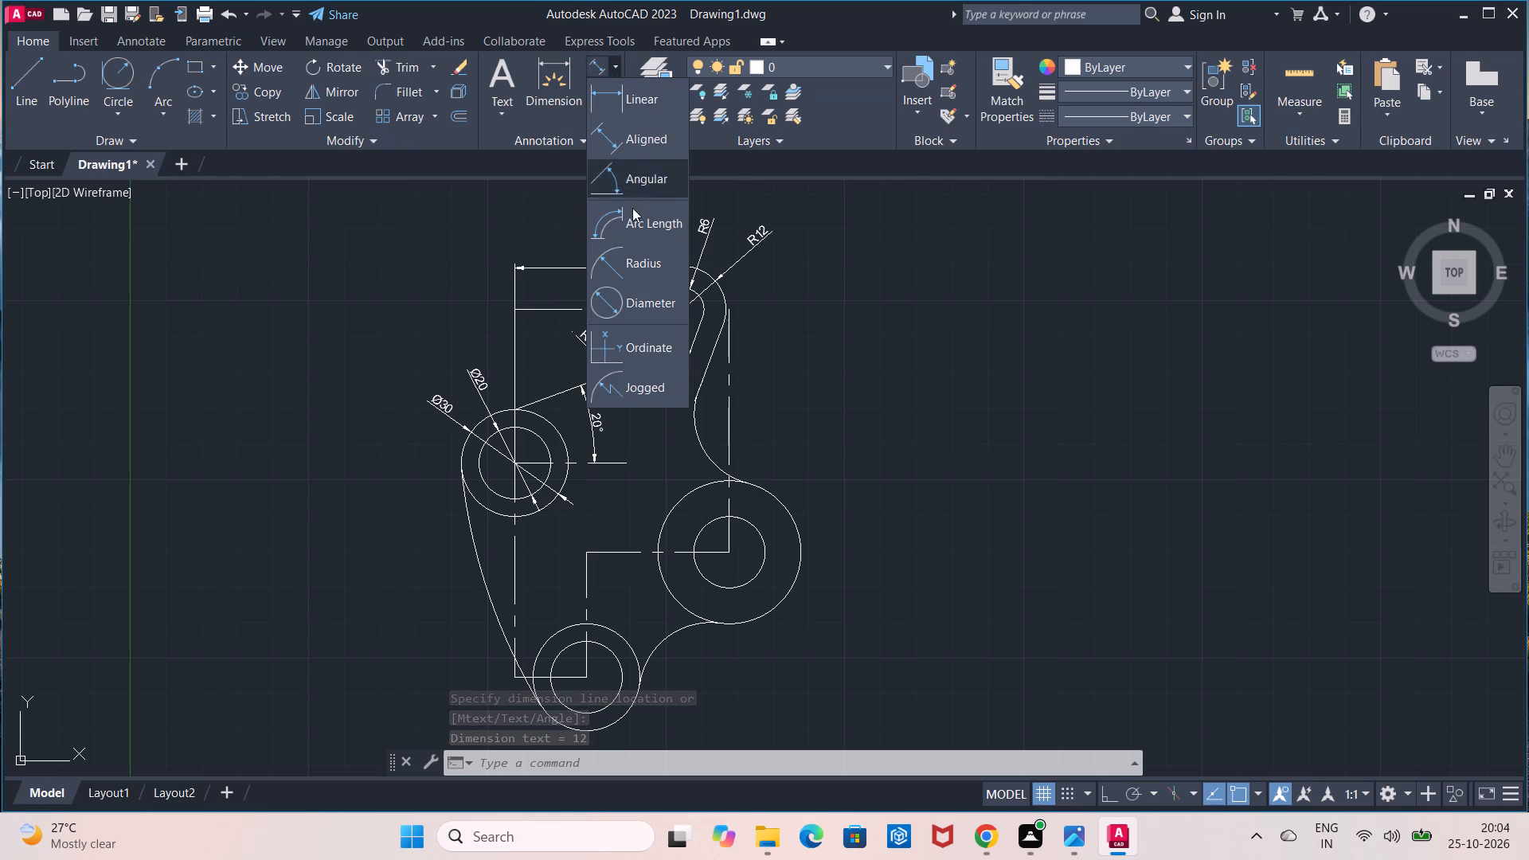
pyautogui.click(646, 265)
pyautogui.moveTo(704, 454); pyautogui.dragTo(710, 447)
pyautogui.click(783, 401)
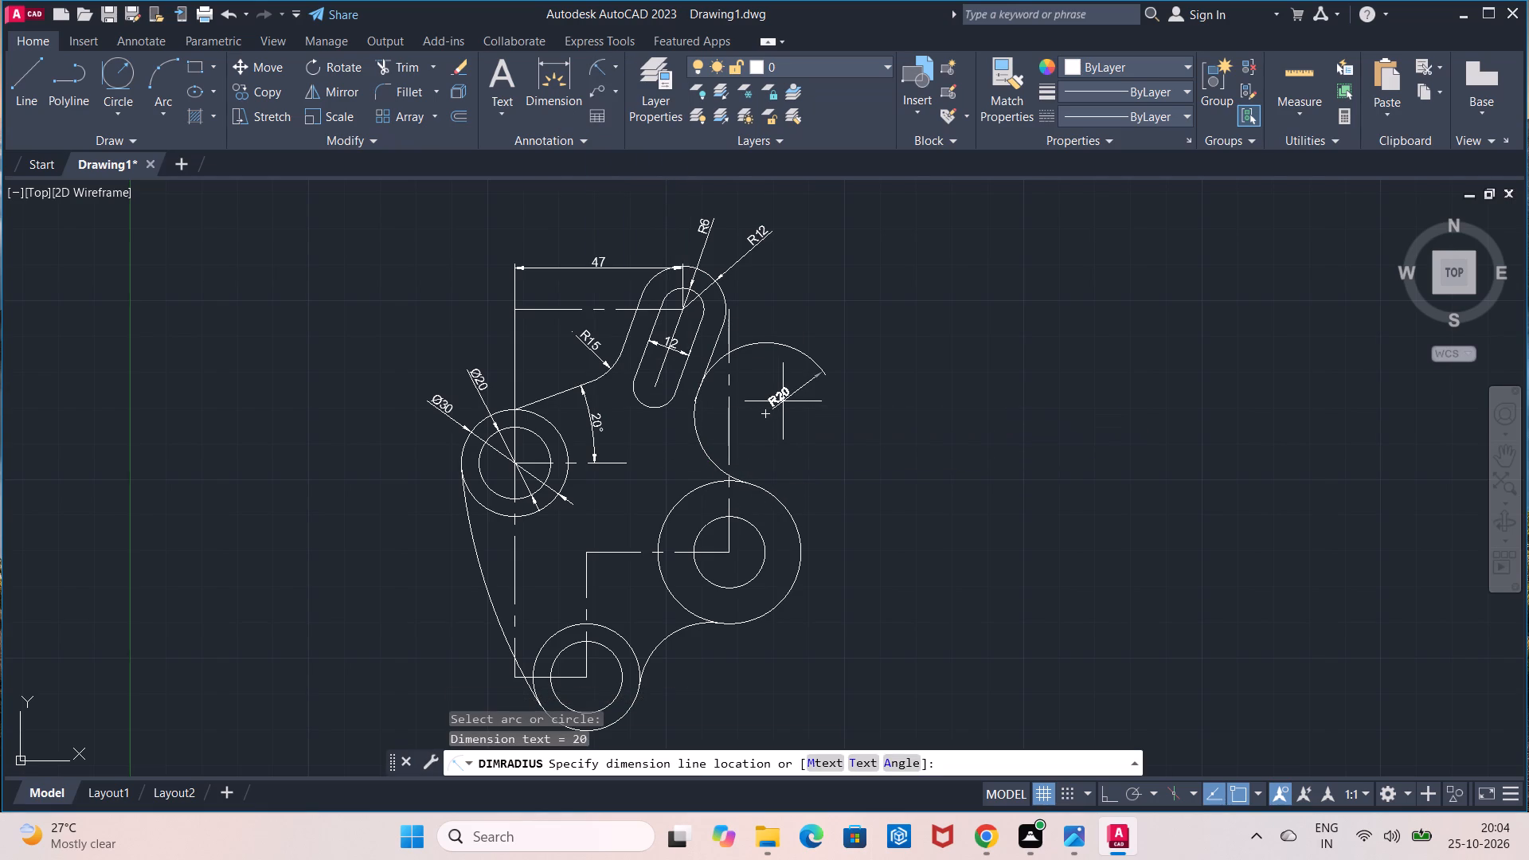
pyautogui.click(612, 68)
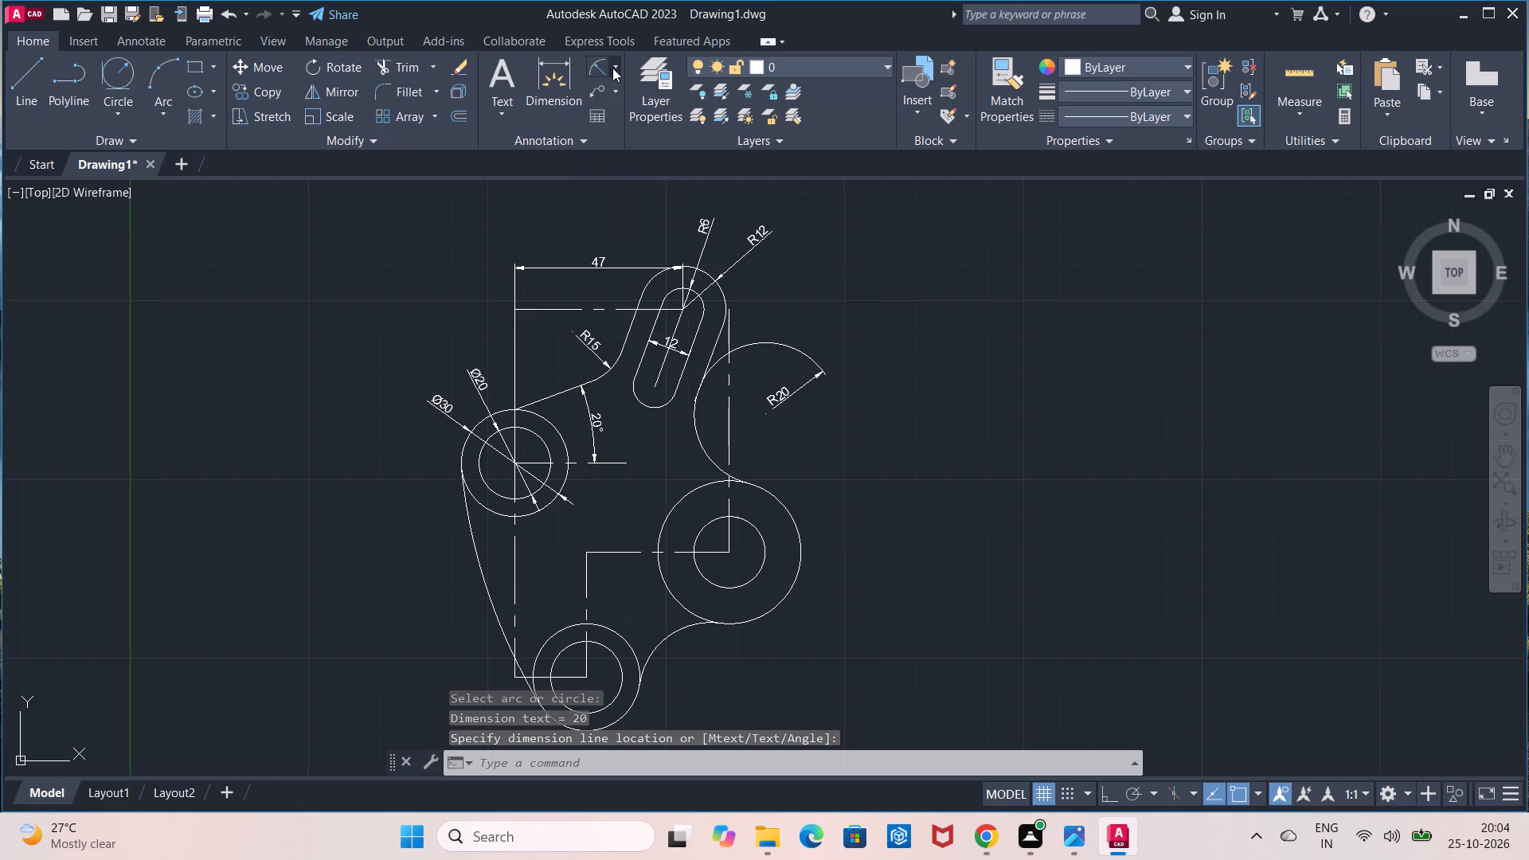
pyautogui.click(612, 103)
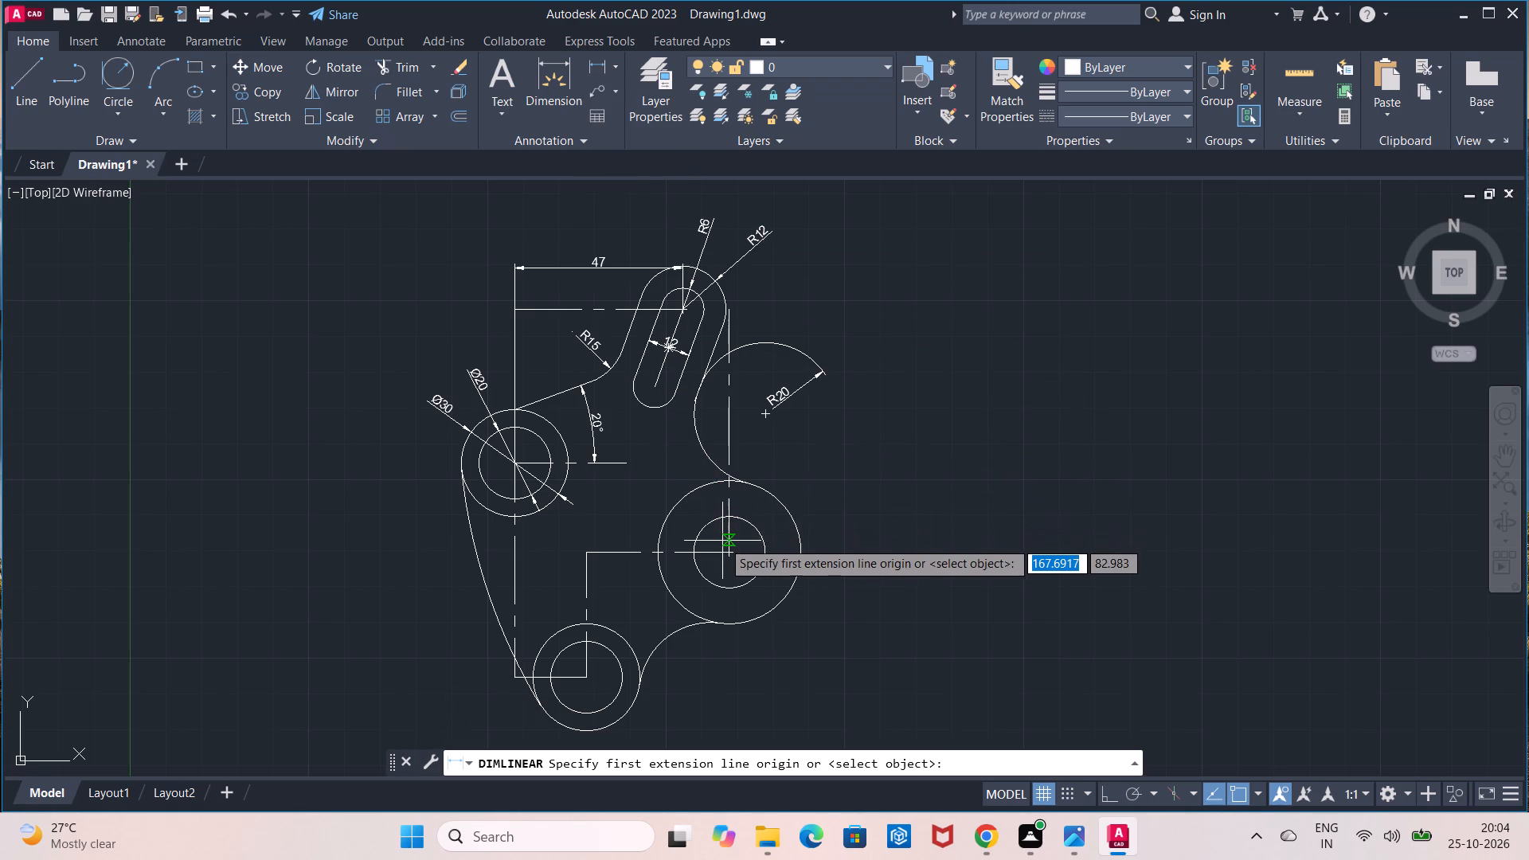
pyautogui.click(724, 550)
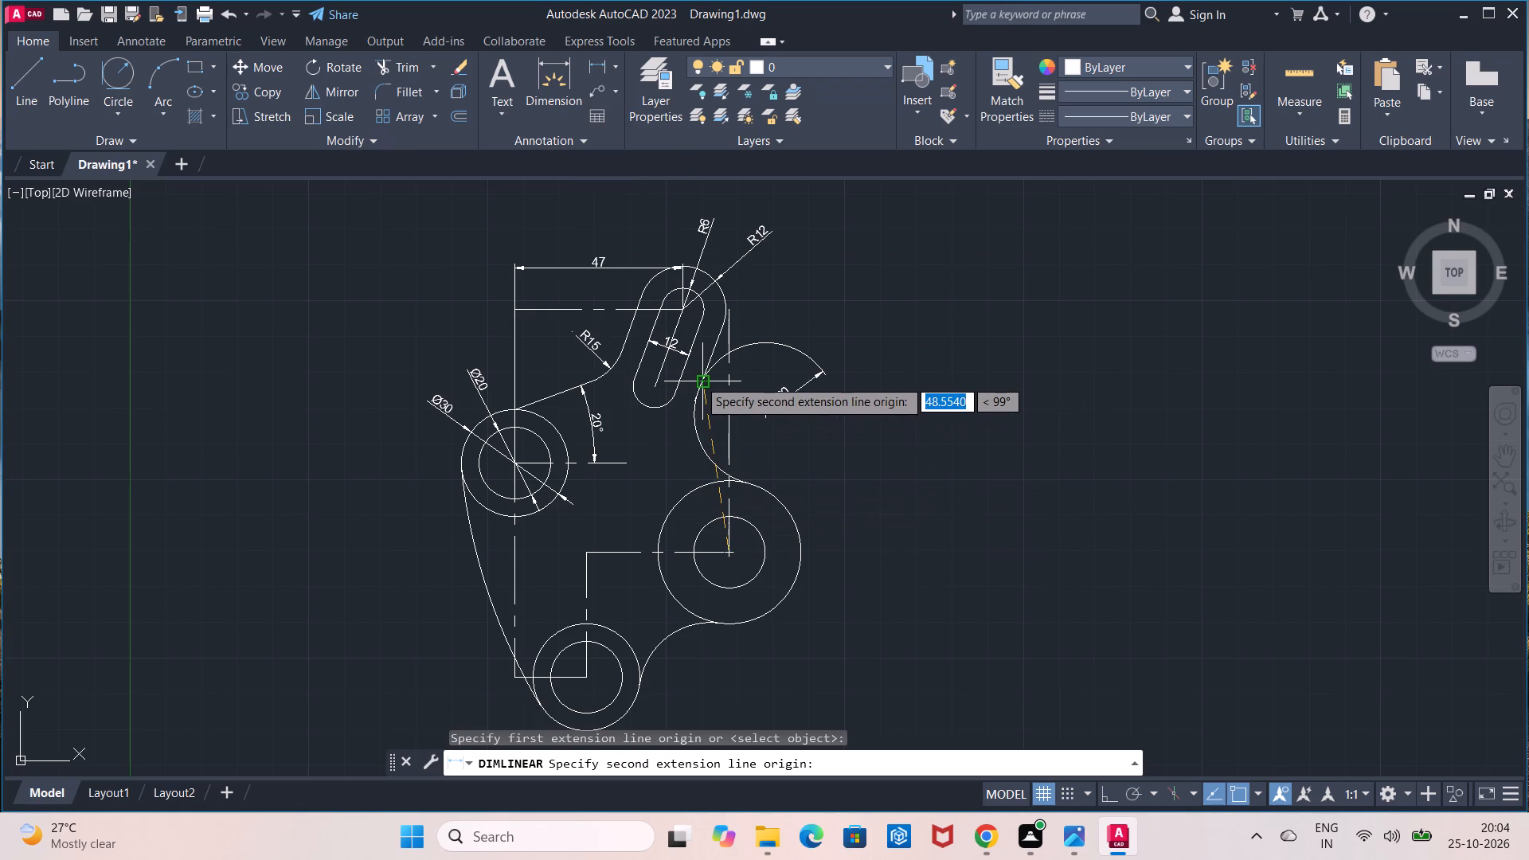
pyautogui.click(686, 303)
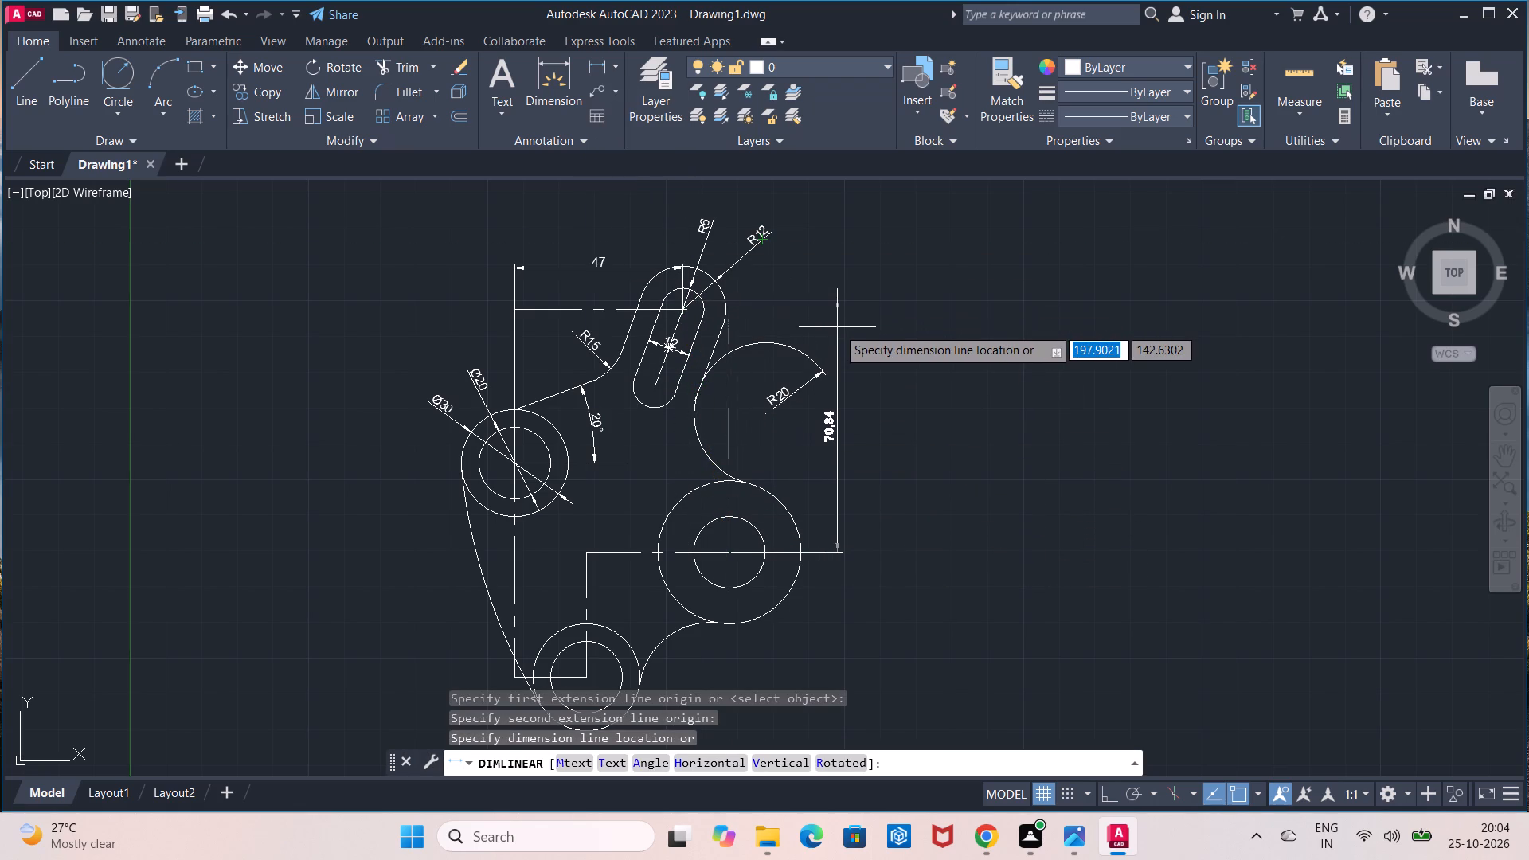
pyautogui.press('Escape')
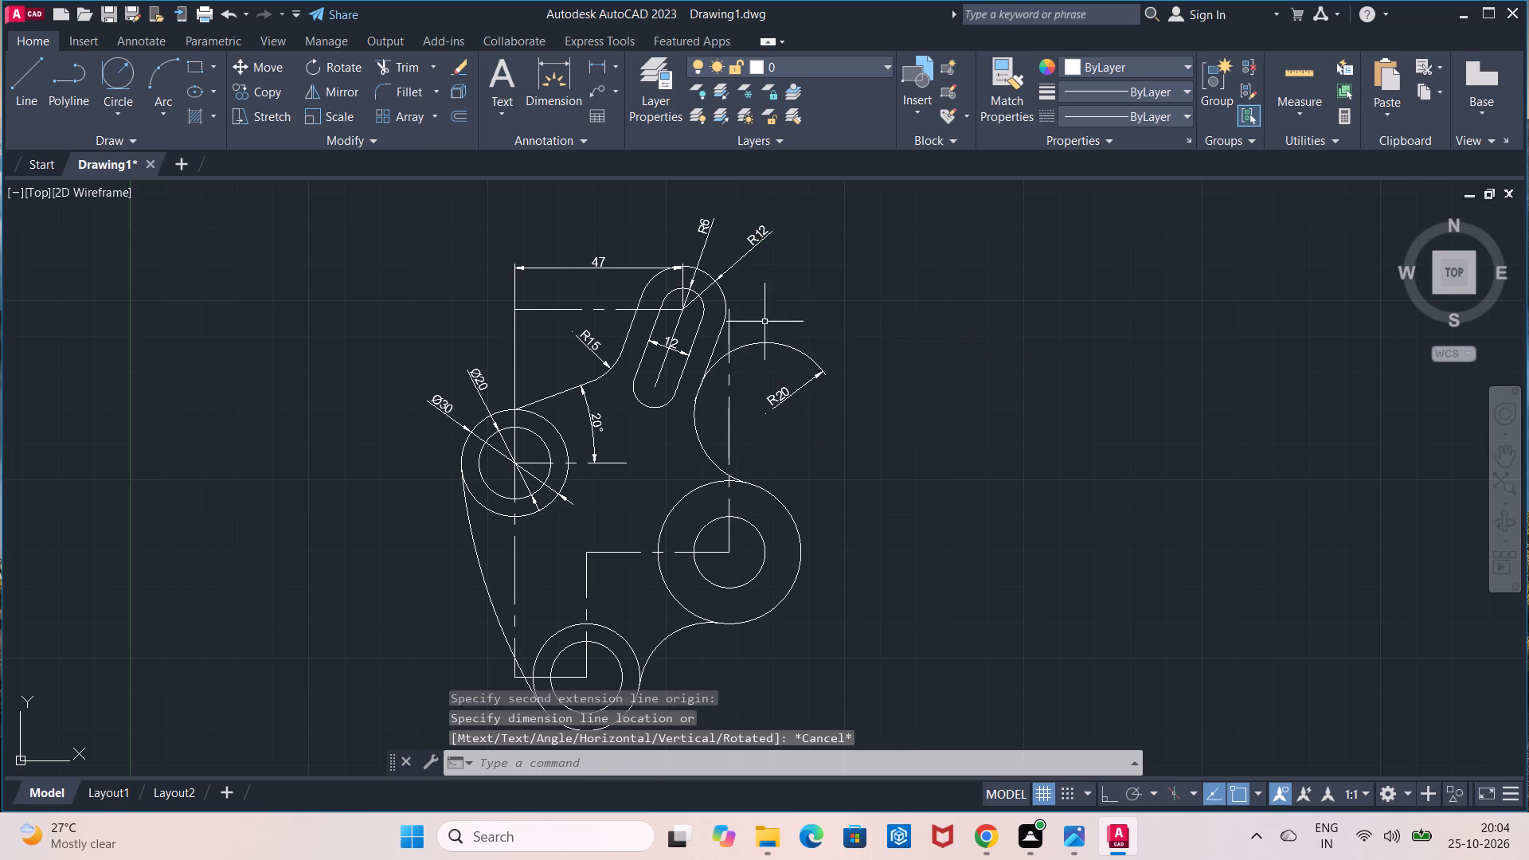
# Add a vertical linear dimension from the slot's upper centre to the right circles' centre, placed right of the part.
pyautogui.click(597, 72)
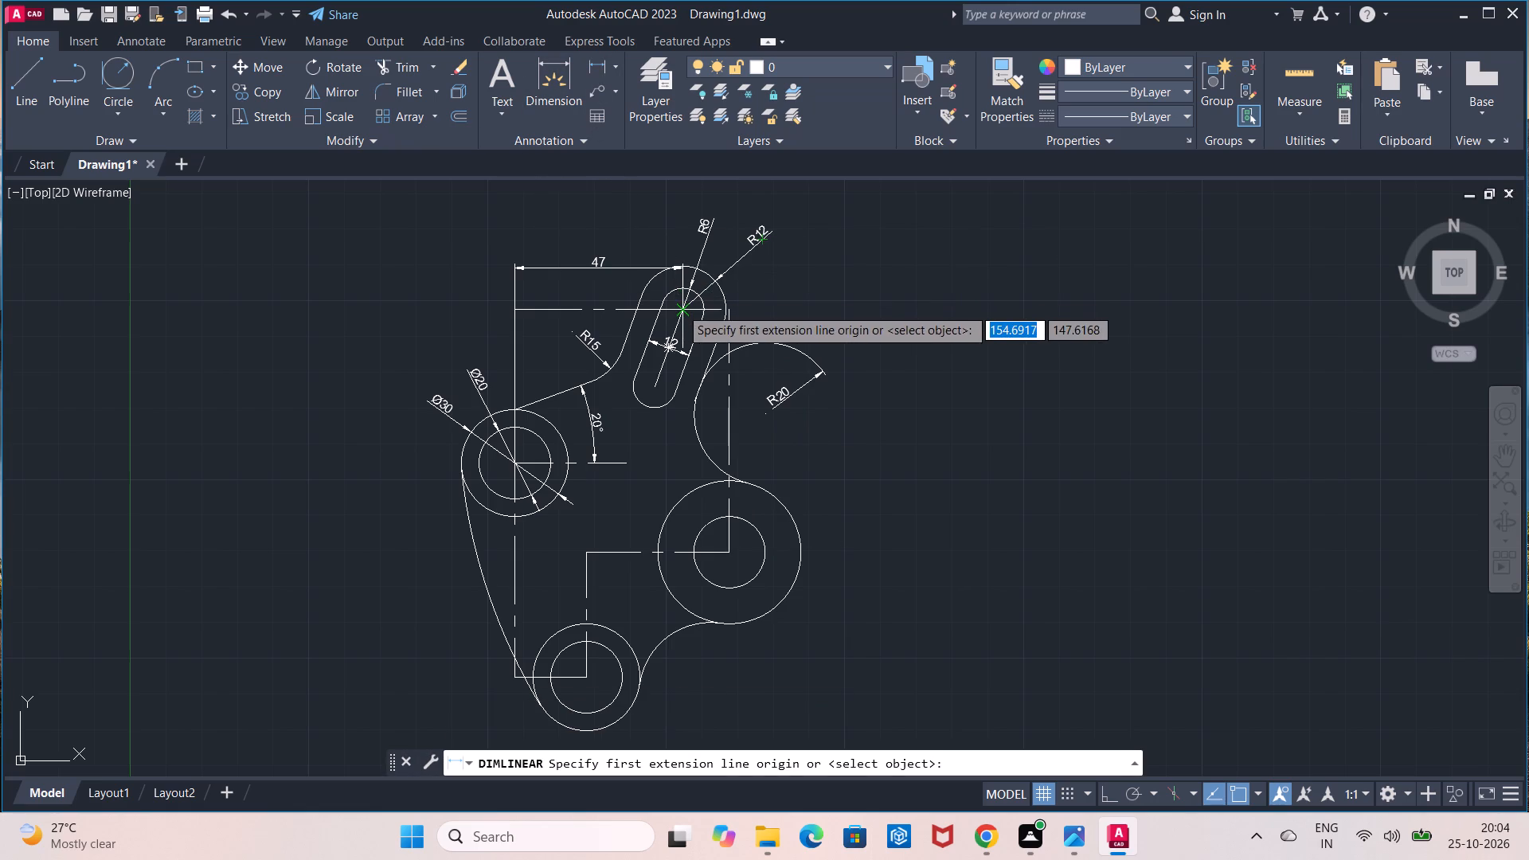
pyautogui.click(680, 307)
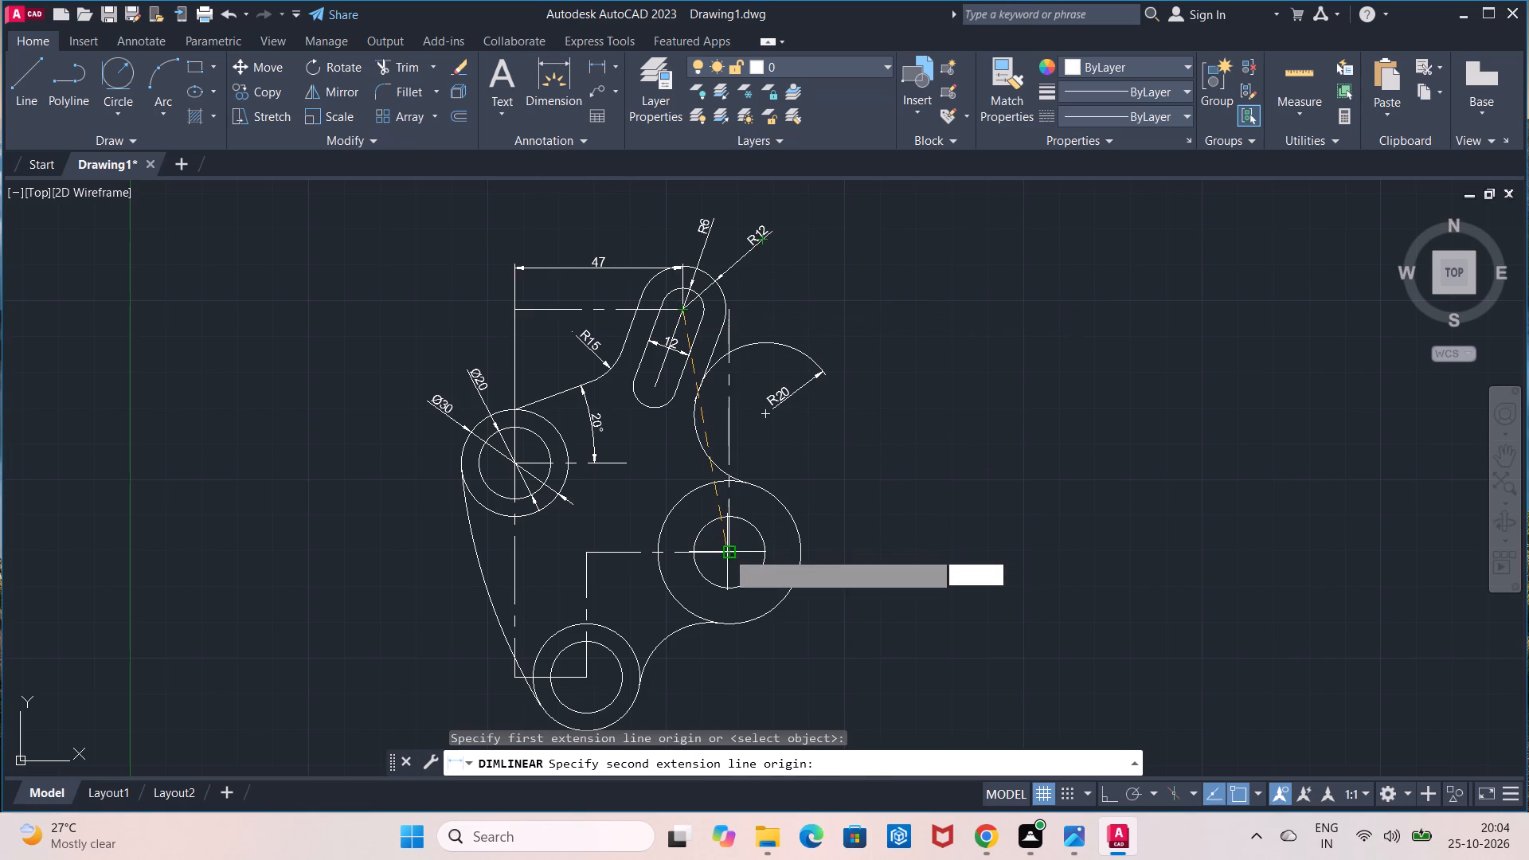
pyautogui.click(727, 552)
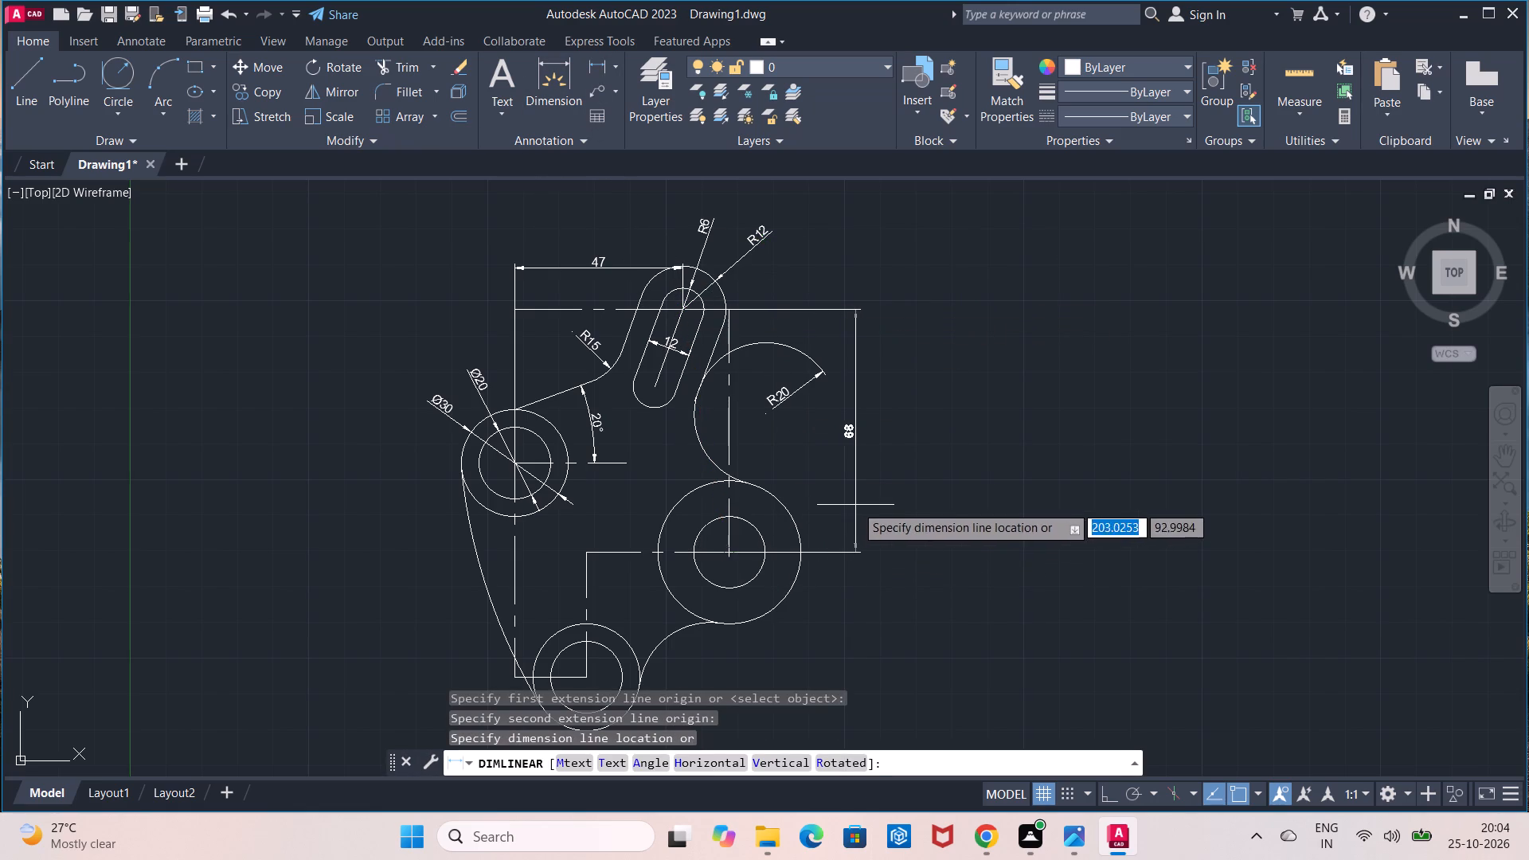
pyautogui.click(855, 505)
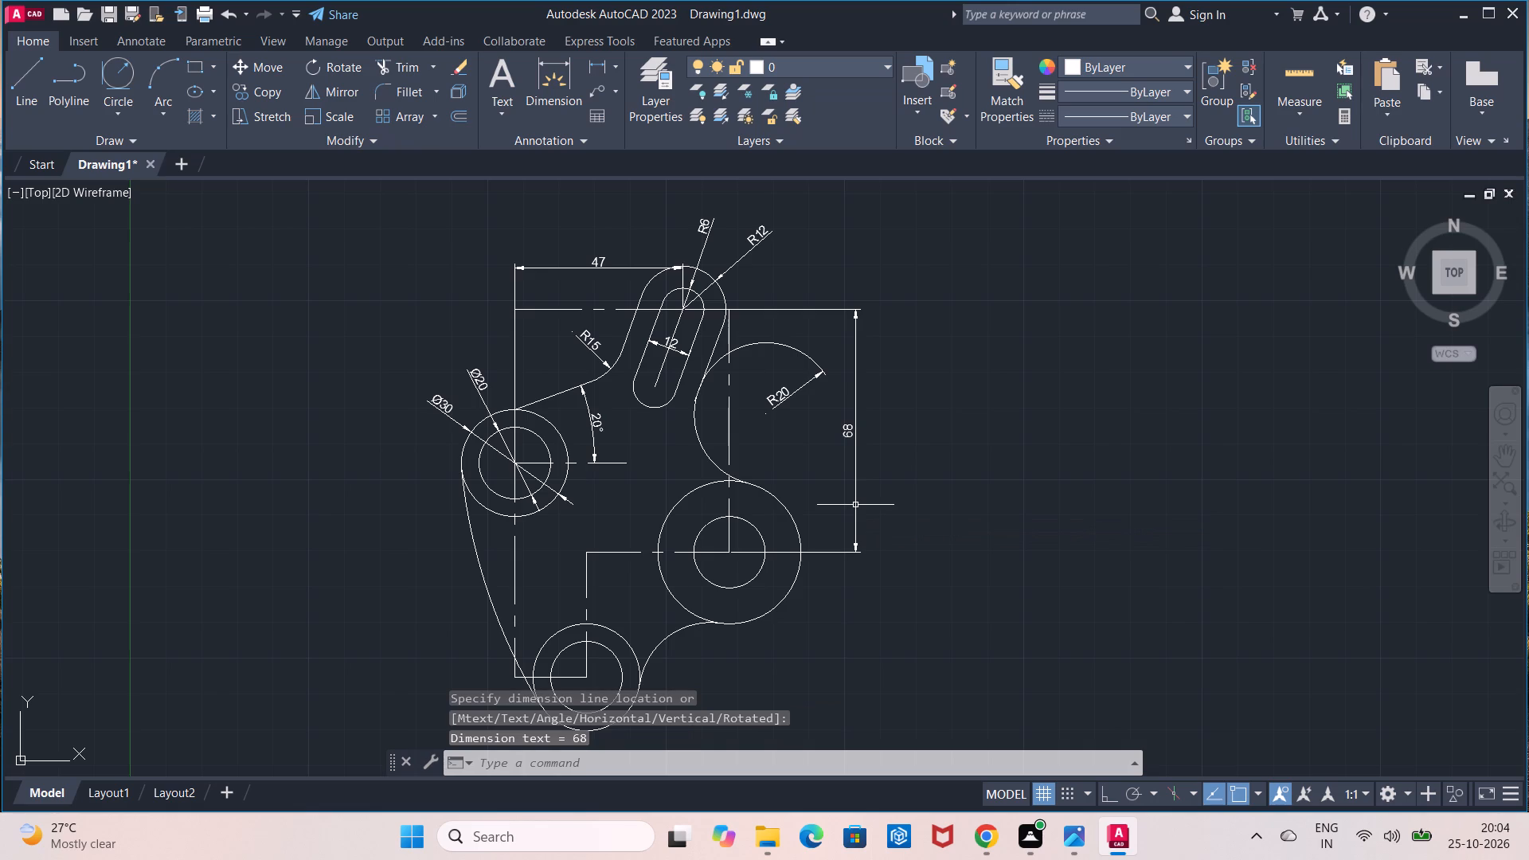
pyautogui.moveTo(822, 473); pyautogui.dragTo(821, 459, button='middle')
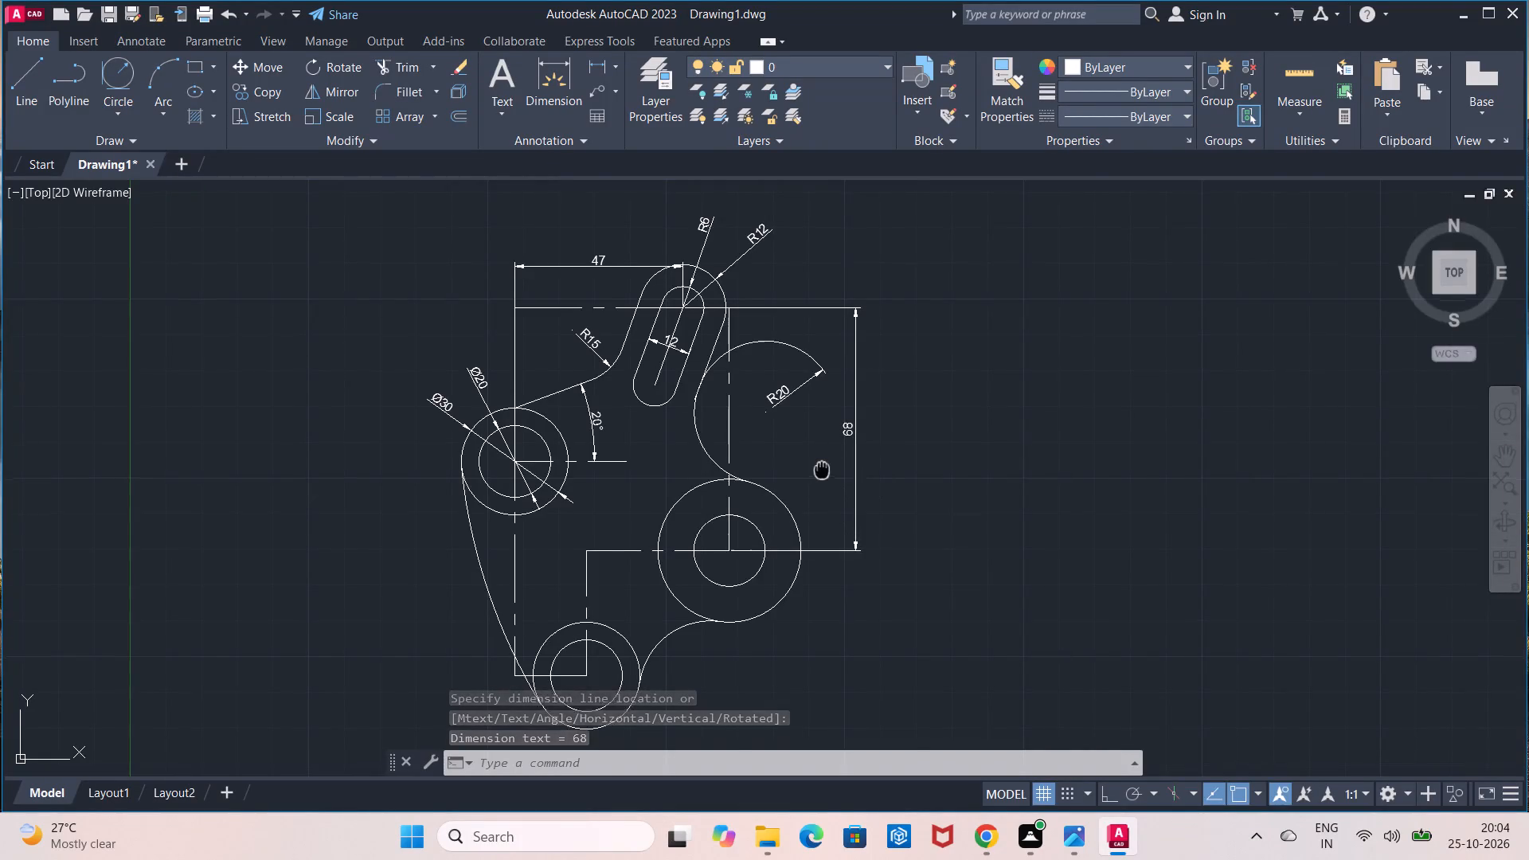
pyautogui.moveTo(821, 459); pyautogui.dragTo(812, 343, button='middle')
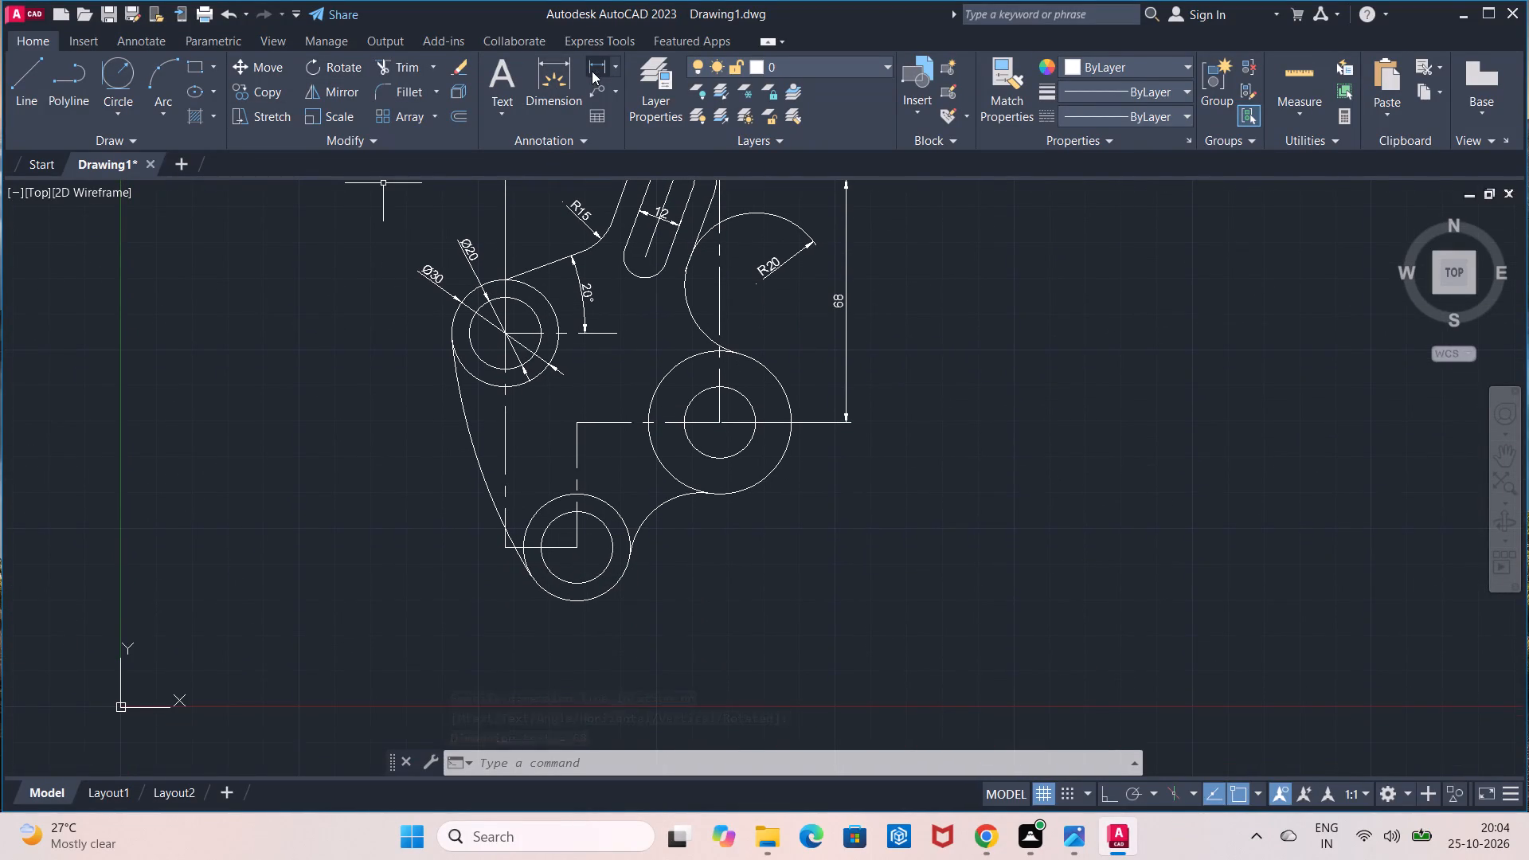
# Add a horizontal linear dimension between the lower circles' centre and the left vertical centre line, placed below the part.
pyautogui.click(600, 64)
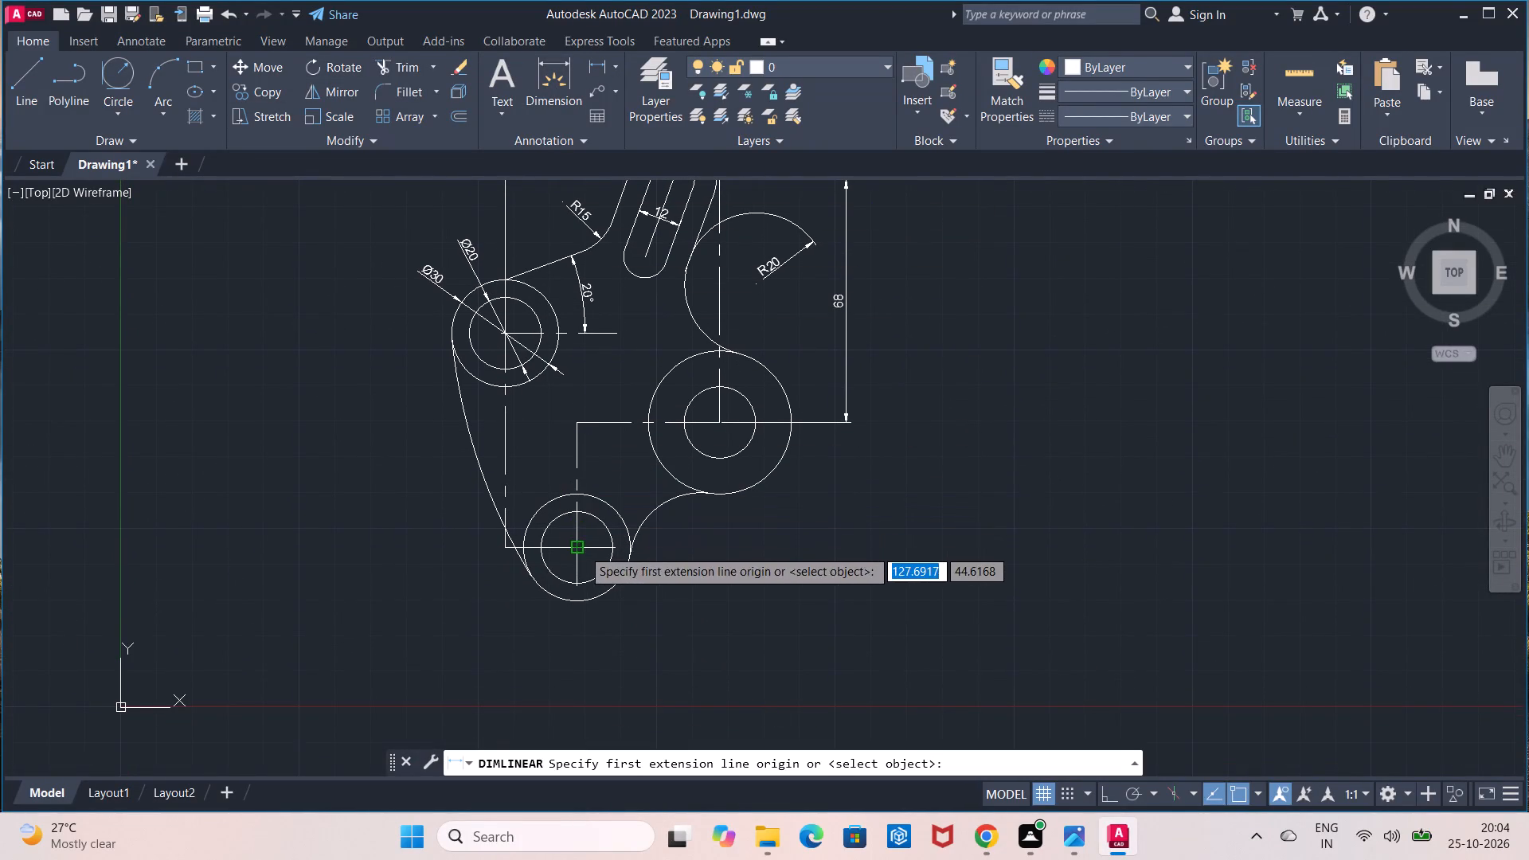
pyautogui.click(582, 549)
pyautogui.click(502, 553)
pyautogui.click(501, 637)
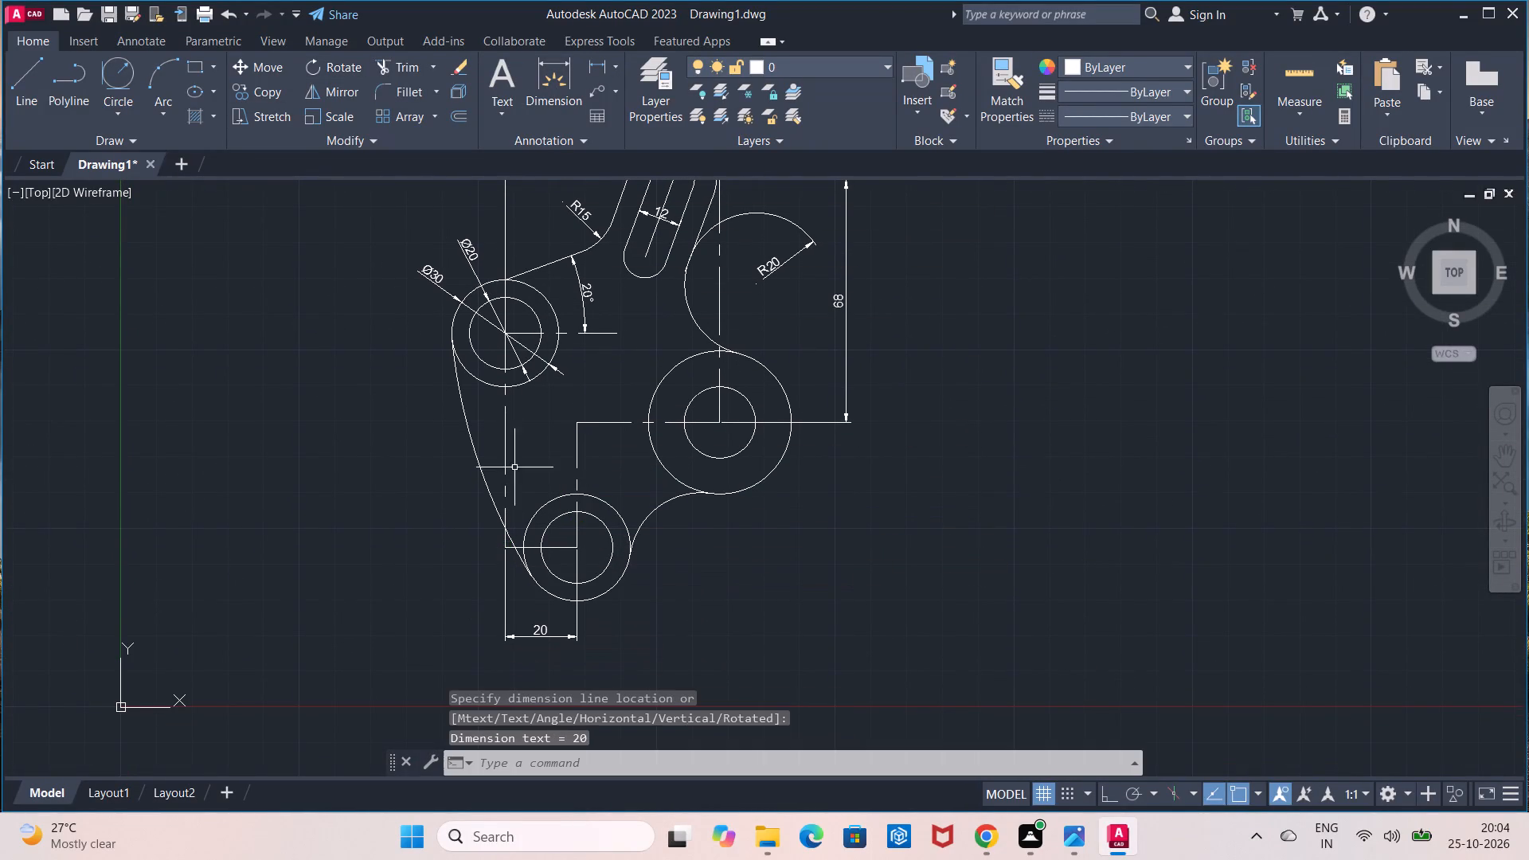
# Add a vertical linear dimension from the left circles' centre to the lower circles' centre, placed left of the part.
pyautogui.click(595, 63)
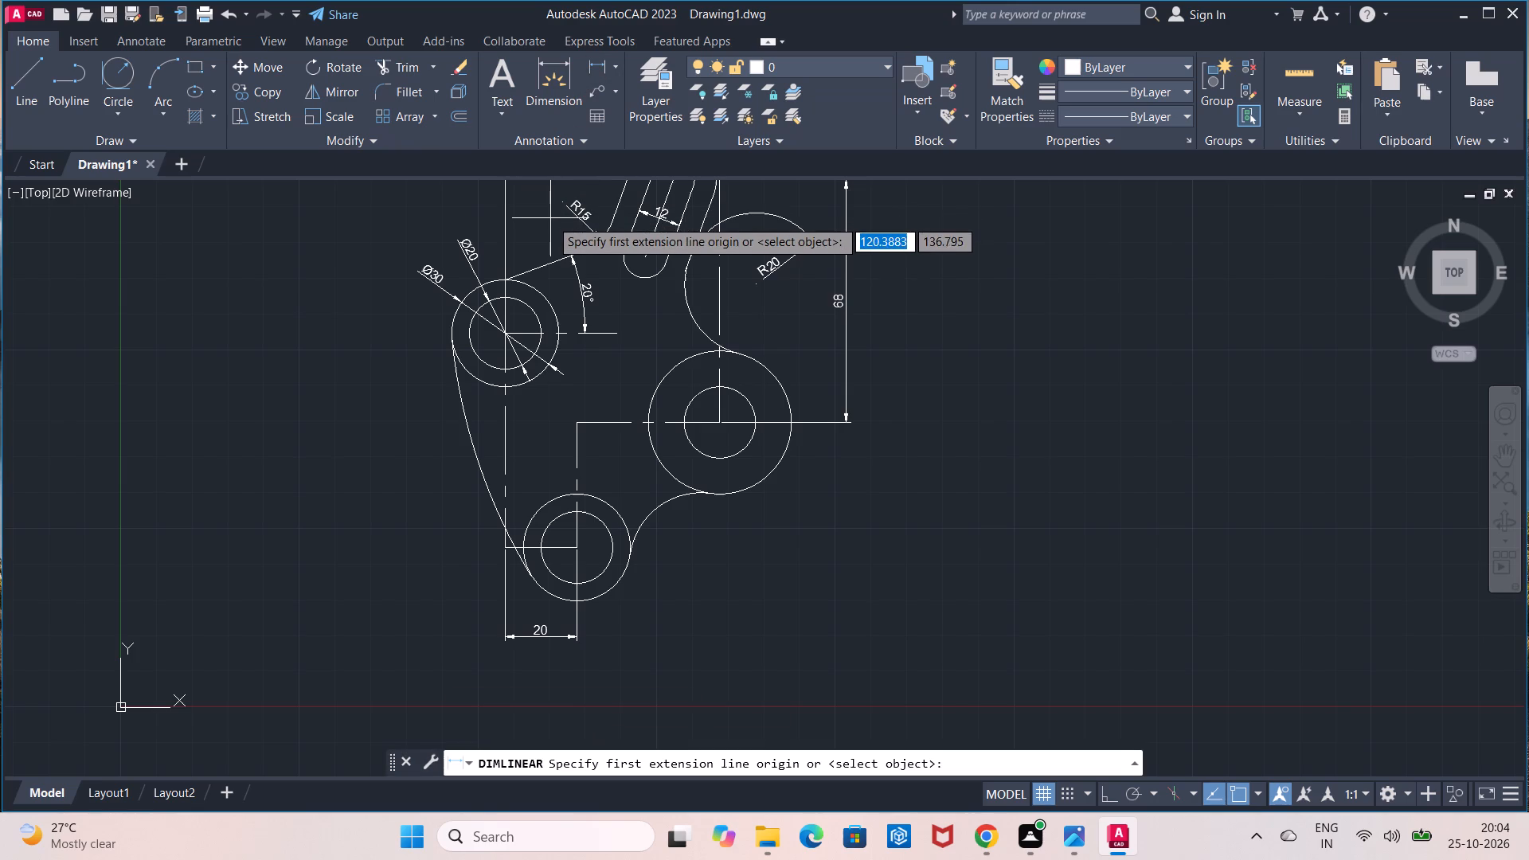
pyautogui.click(502, 338)
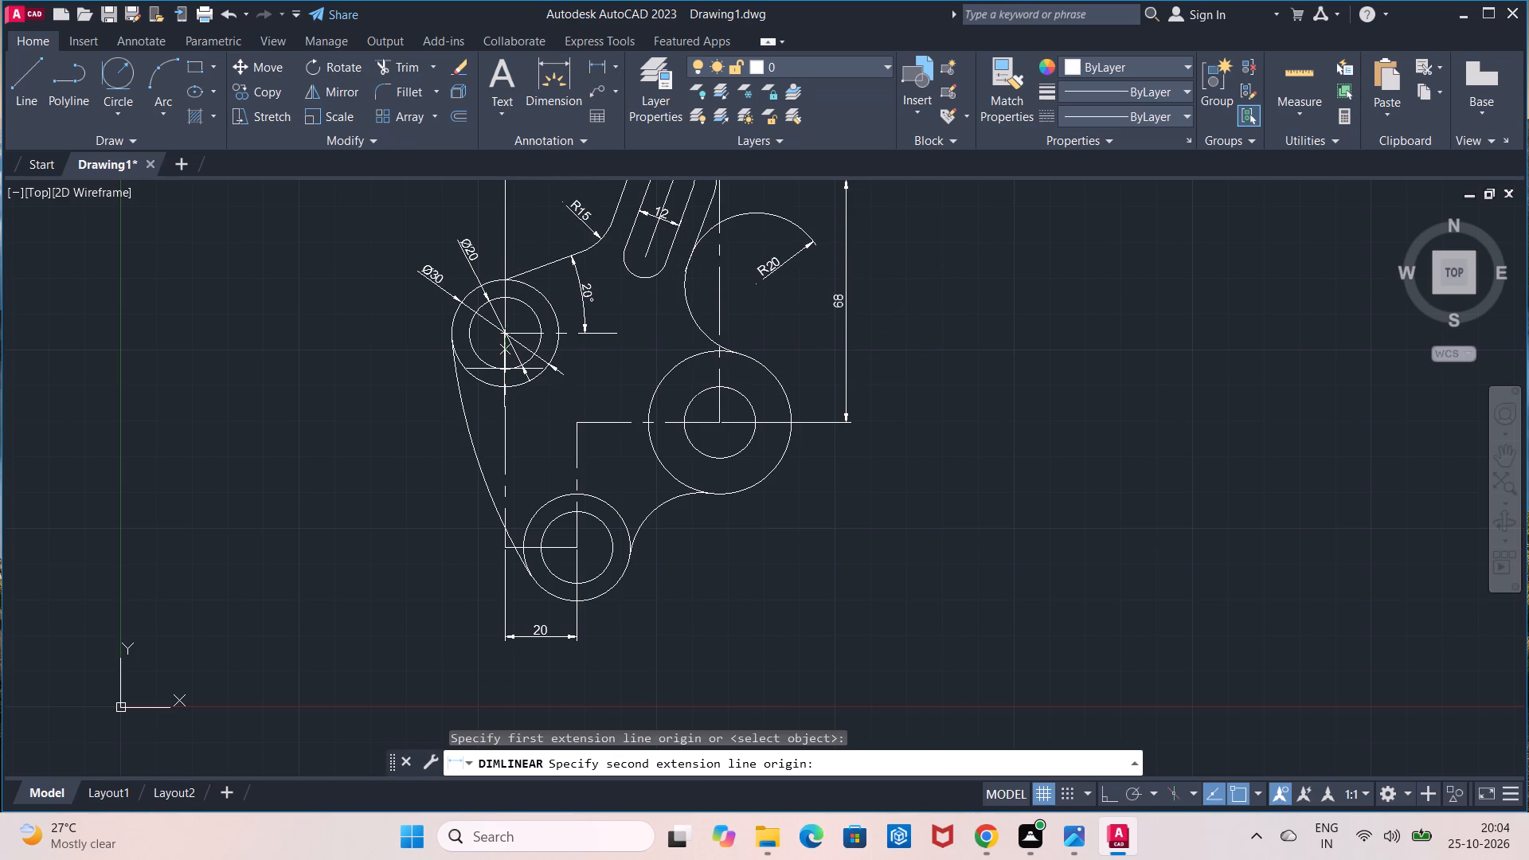
pyautogui.click(573, 549)
pyautogui.click(416, 514)
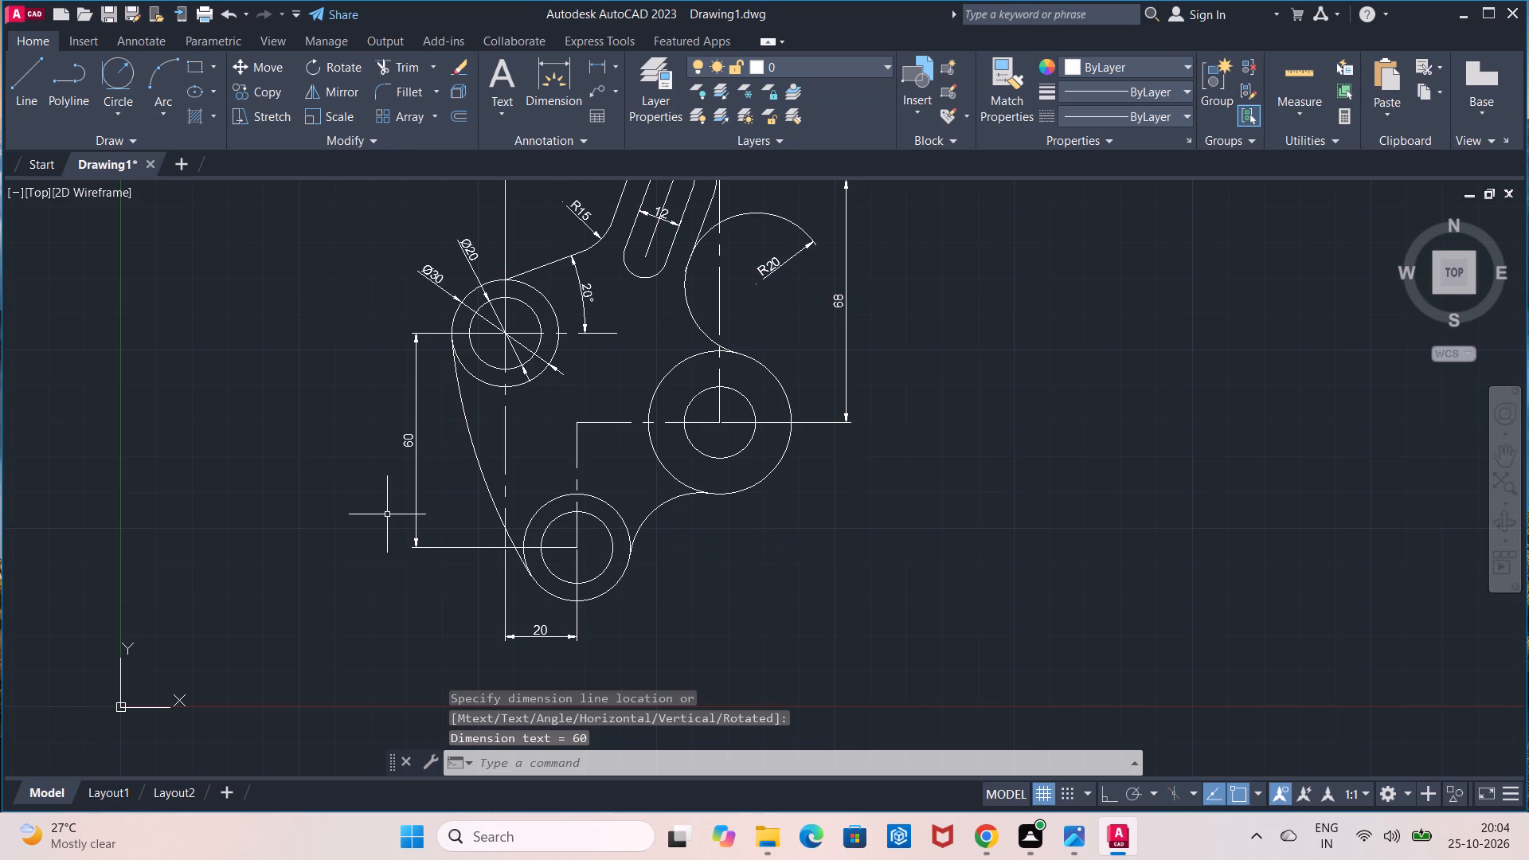
# Add a horizontal linear dimension from the lower circles' centre to the right circles' centre, in line with the existing bottom dimension.
pyautogui.click(600, 55)
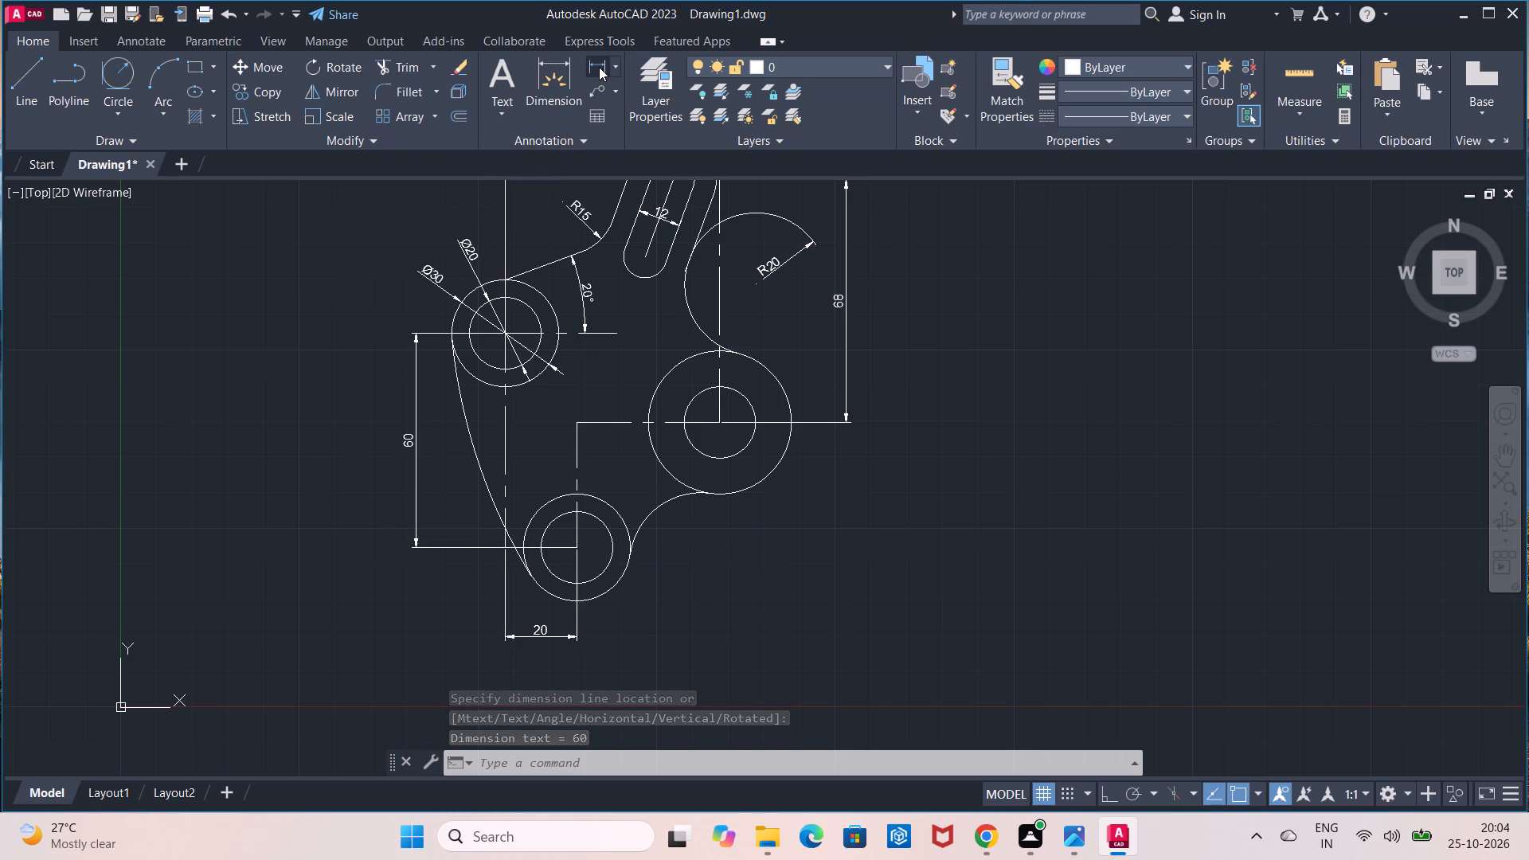
pyautogui.click(599, 67)
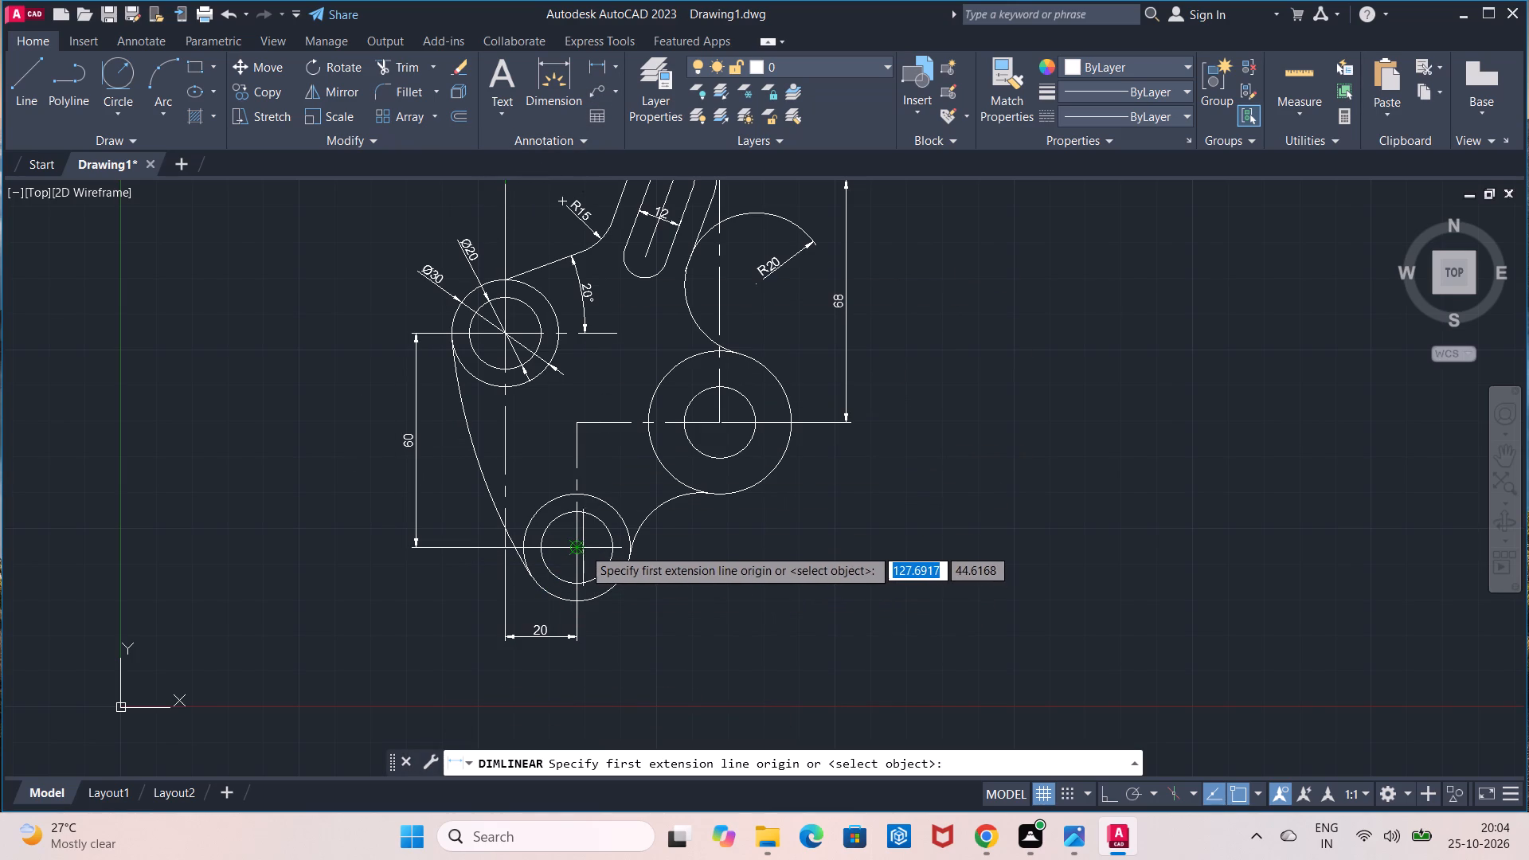
pyautogui.click(573, 553)
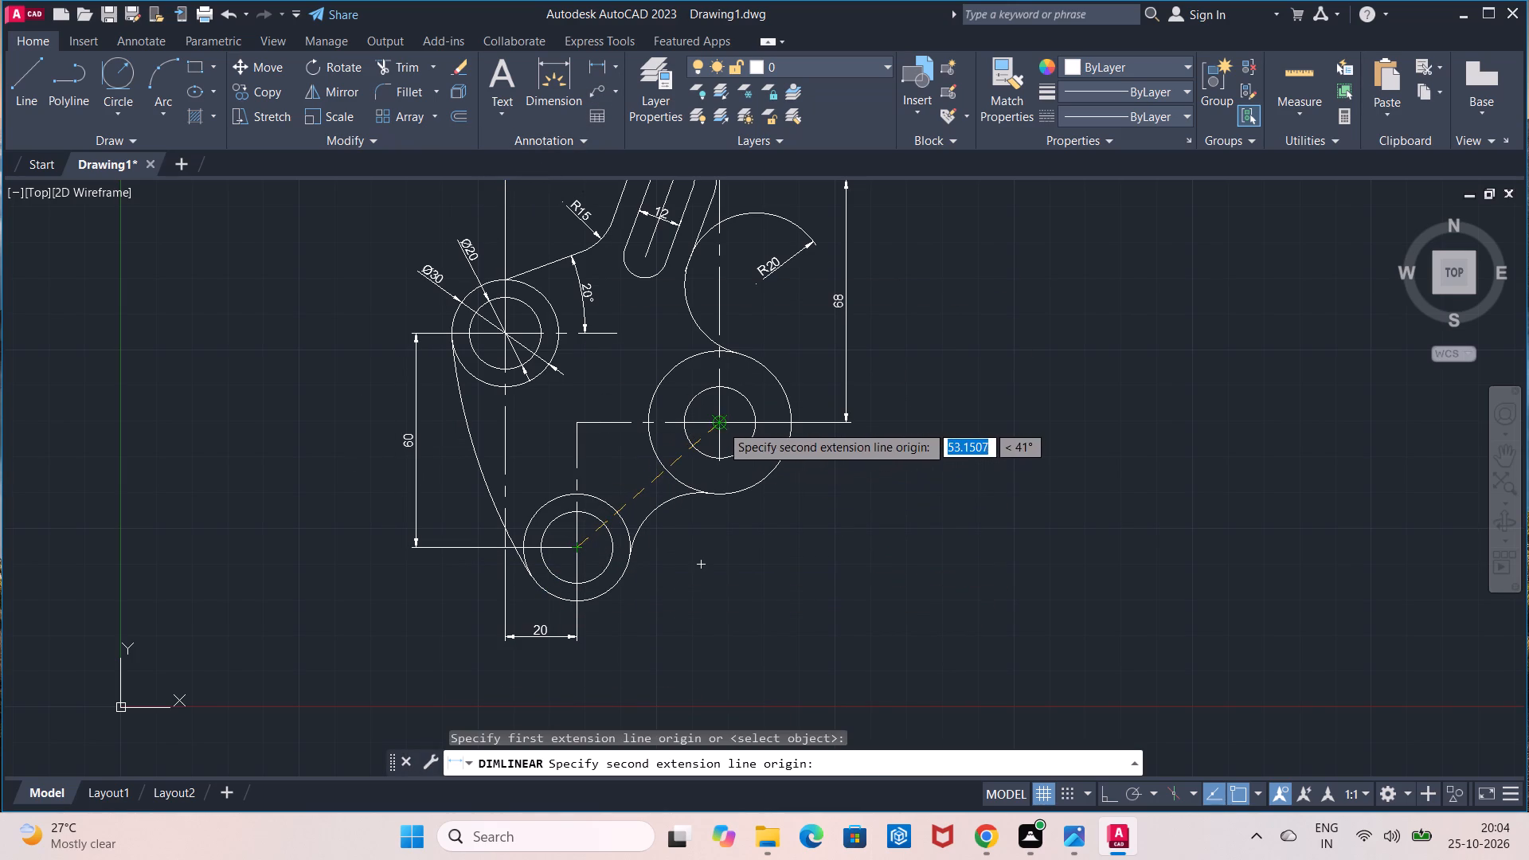
pyautogui.click(721, 424)
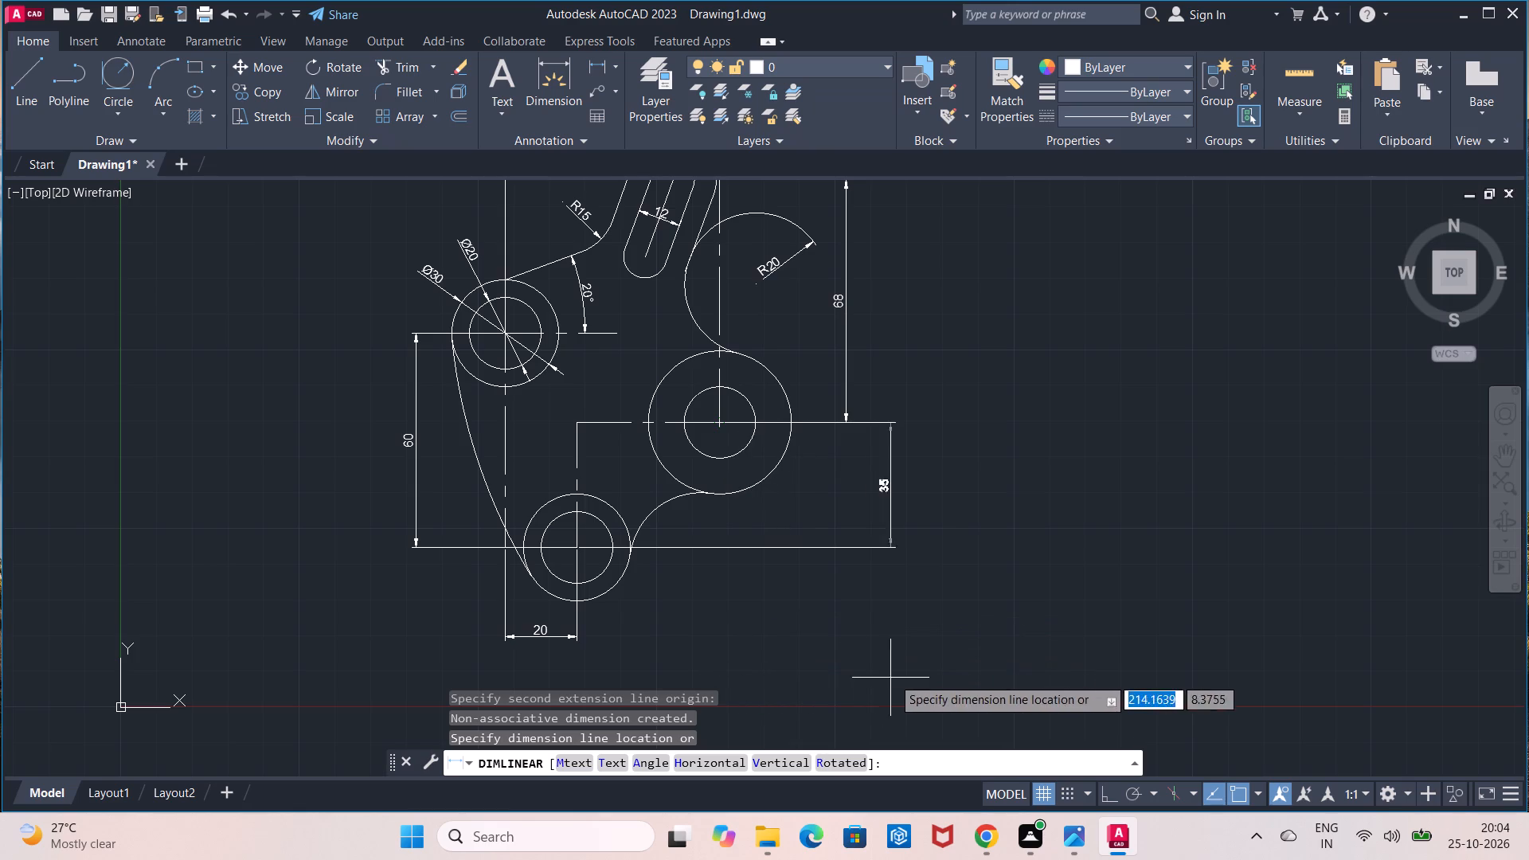
pyautogui.click(650, 639)
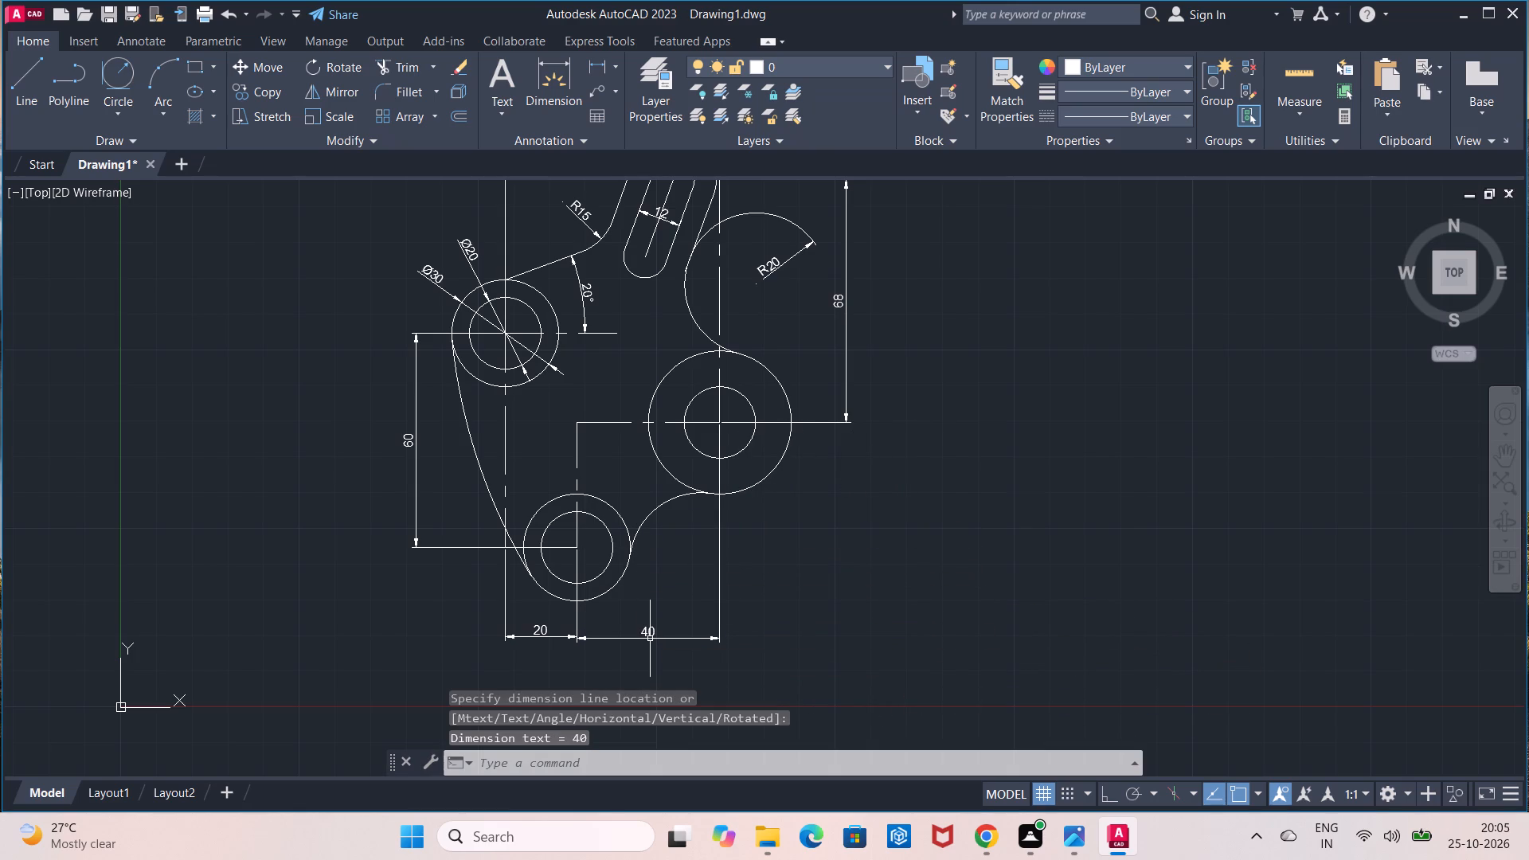
# Add a diameter dimension to the outer right circle, with its text outside the circle at the lower right.
pyautogui.click(612, 68)
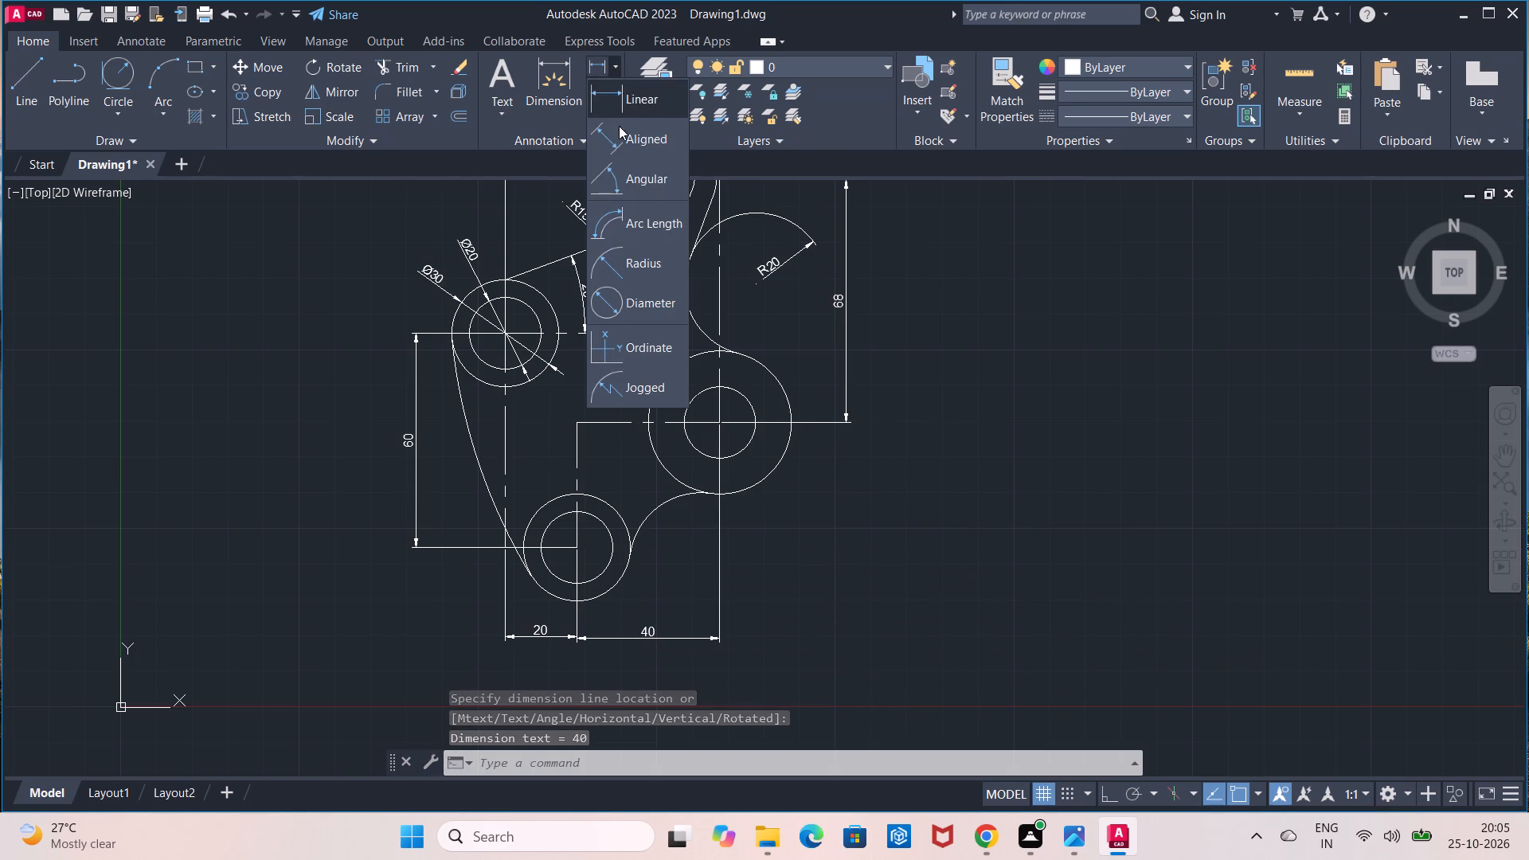
pyautogui.click(620, 295)
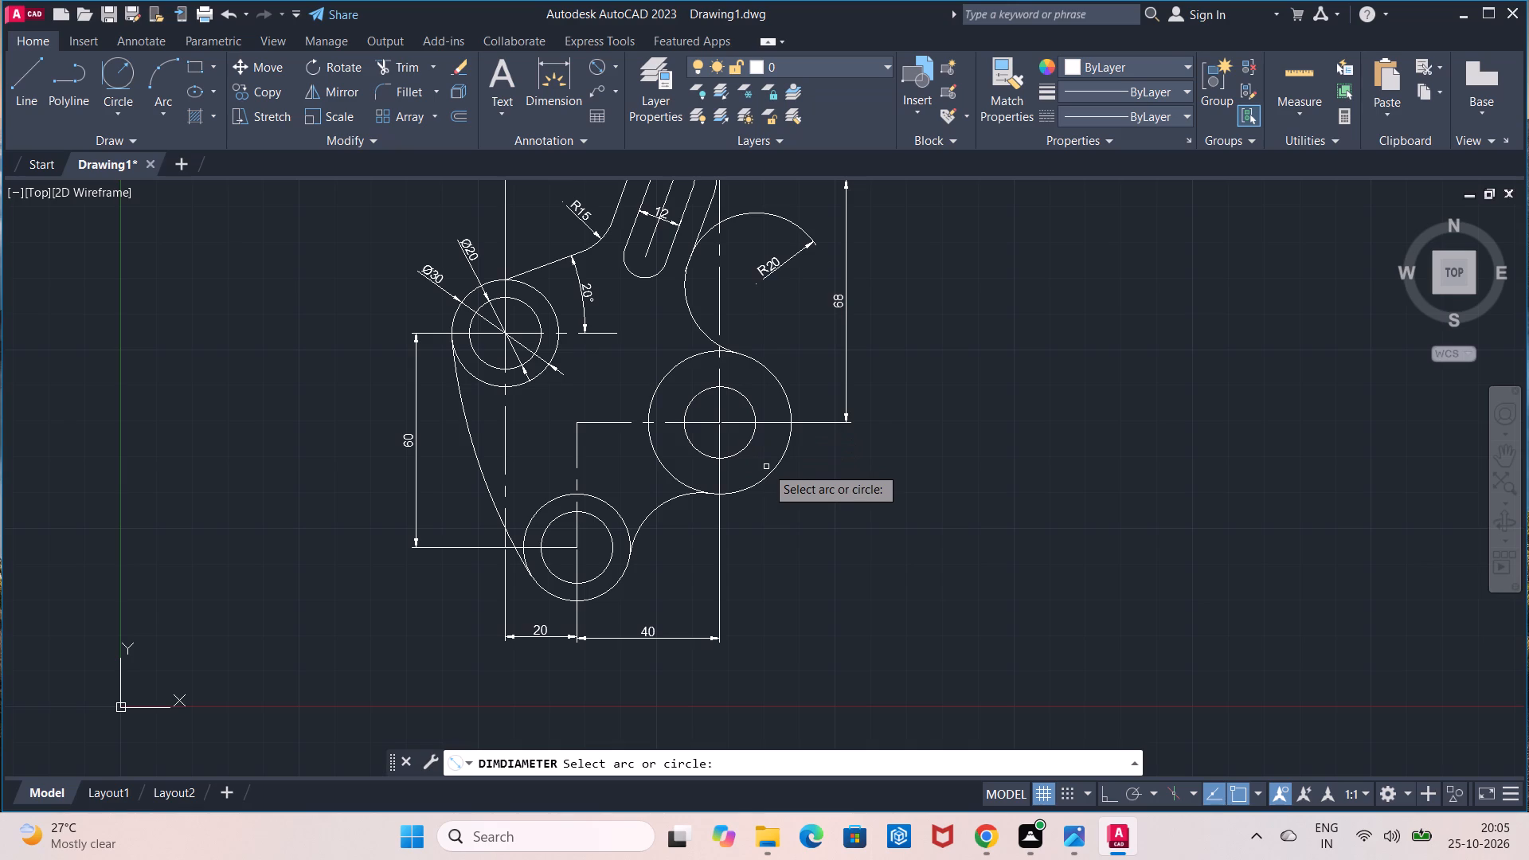
pyautogui.click(770, 468)
pyautogui.click(809, 486)
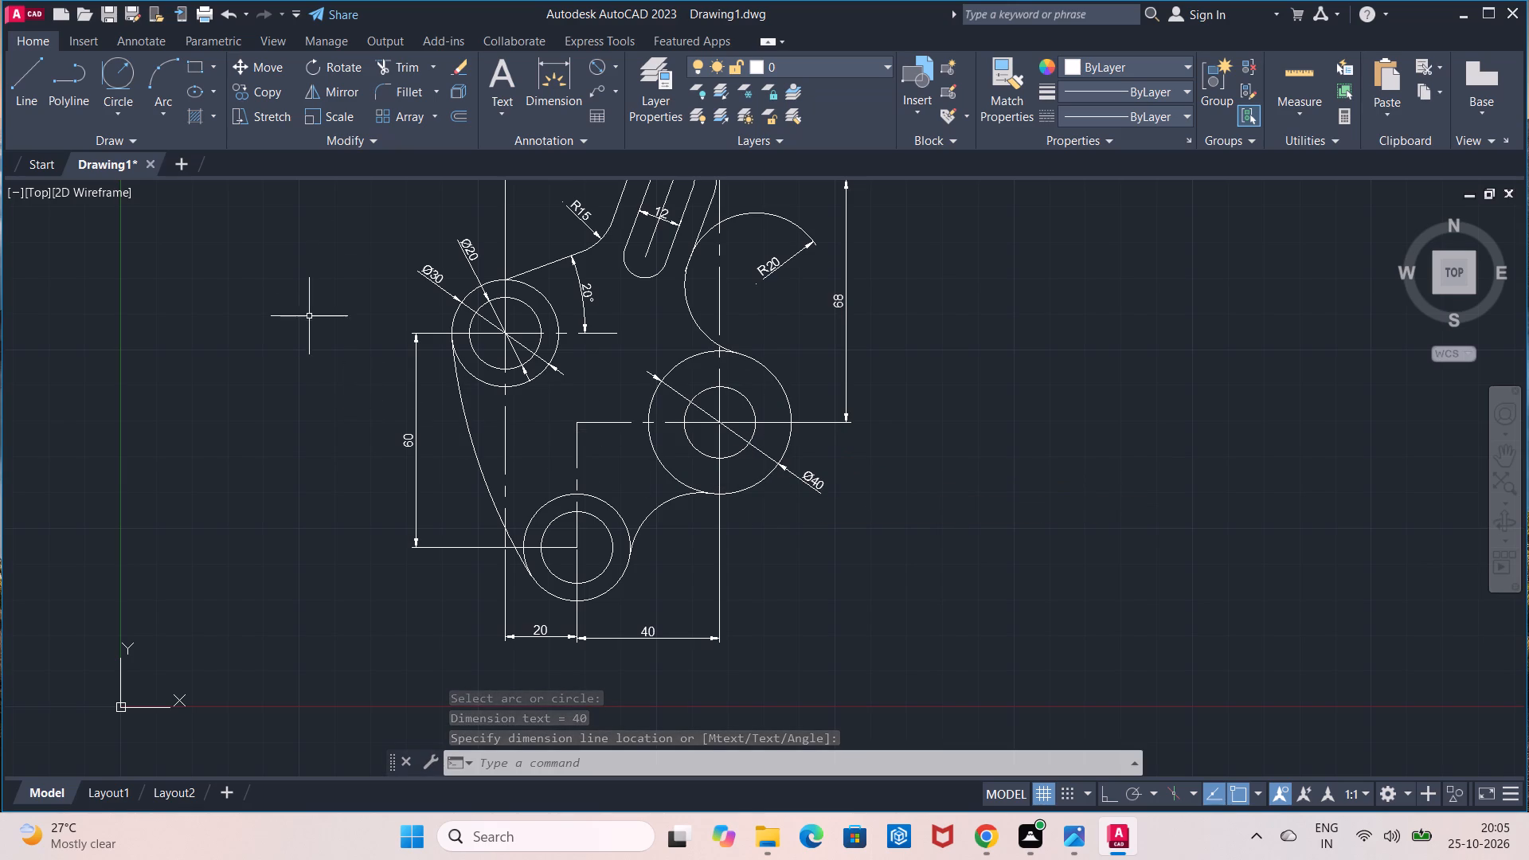
# Add a vertical linear dimension between the right circles' centre and the lower circles' centre, placed between the two circle pairs.
pyautogui.click(612, 63)
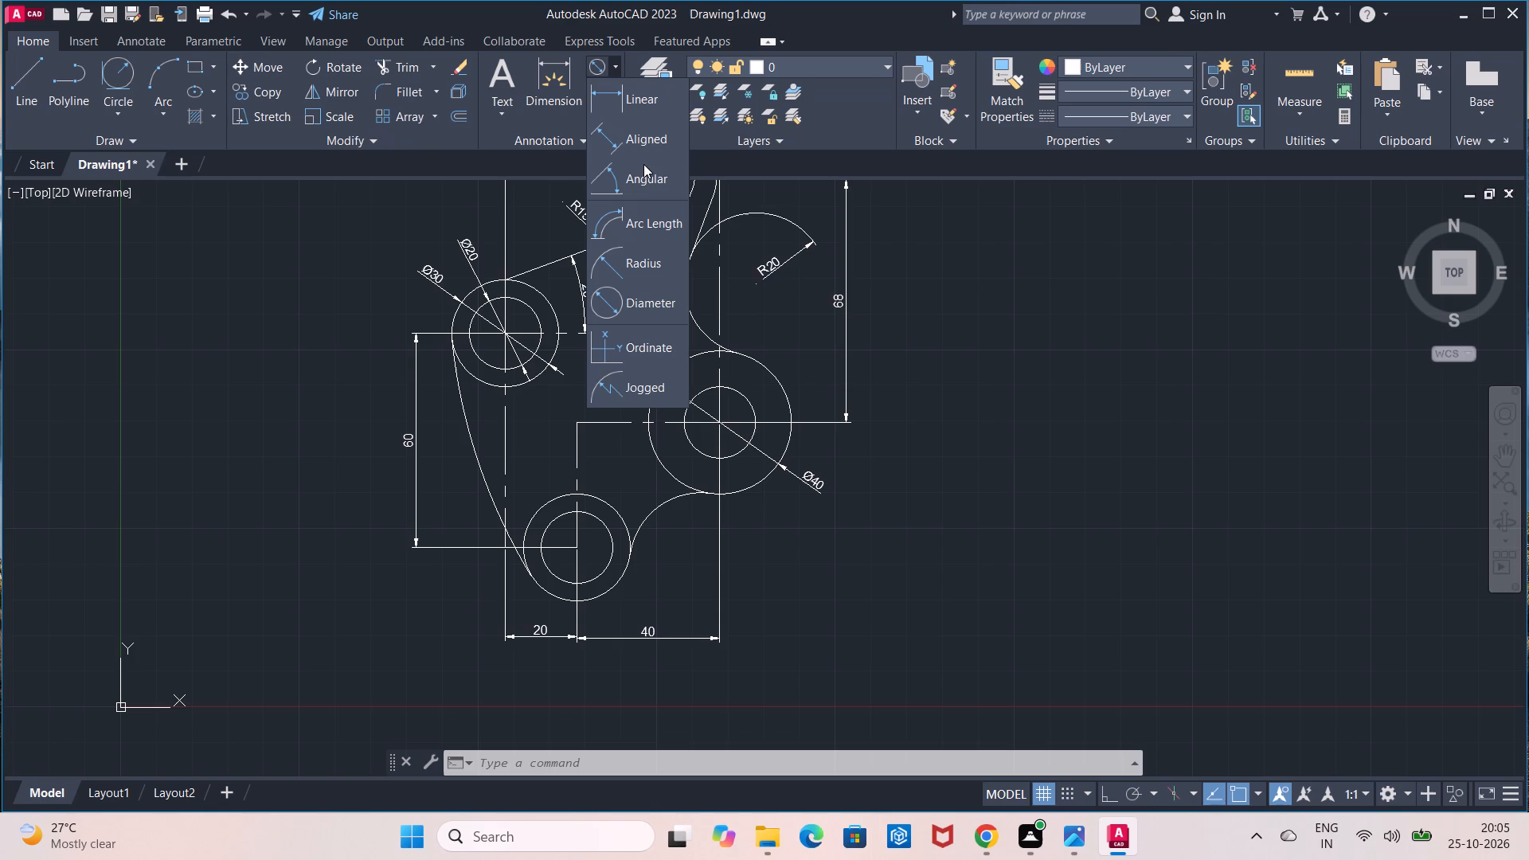
pyautogui.click(640, 103)
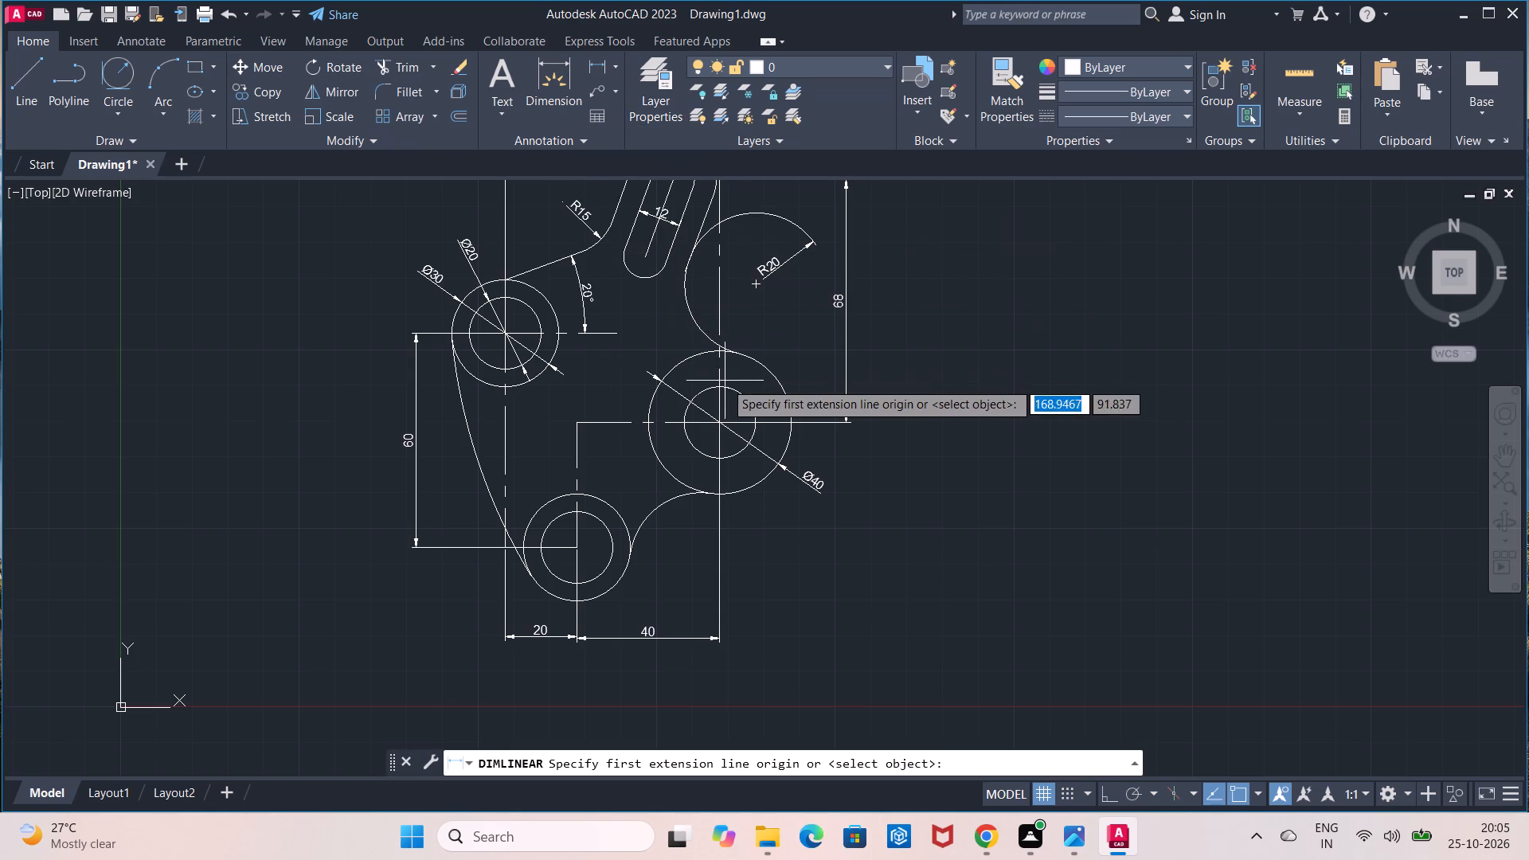
pyautogui.click(721, 428)
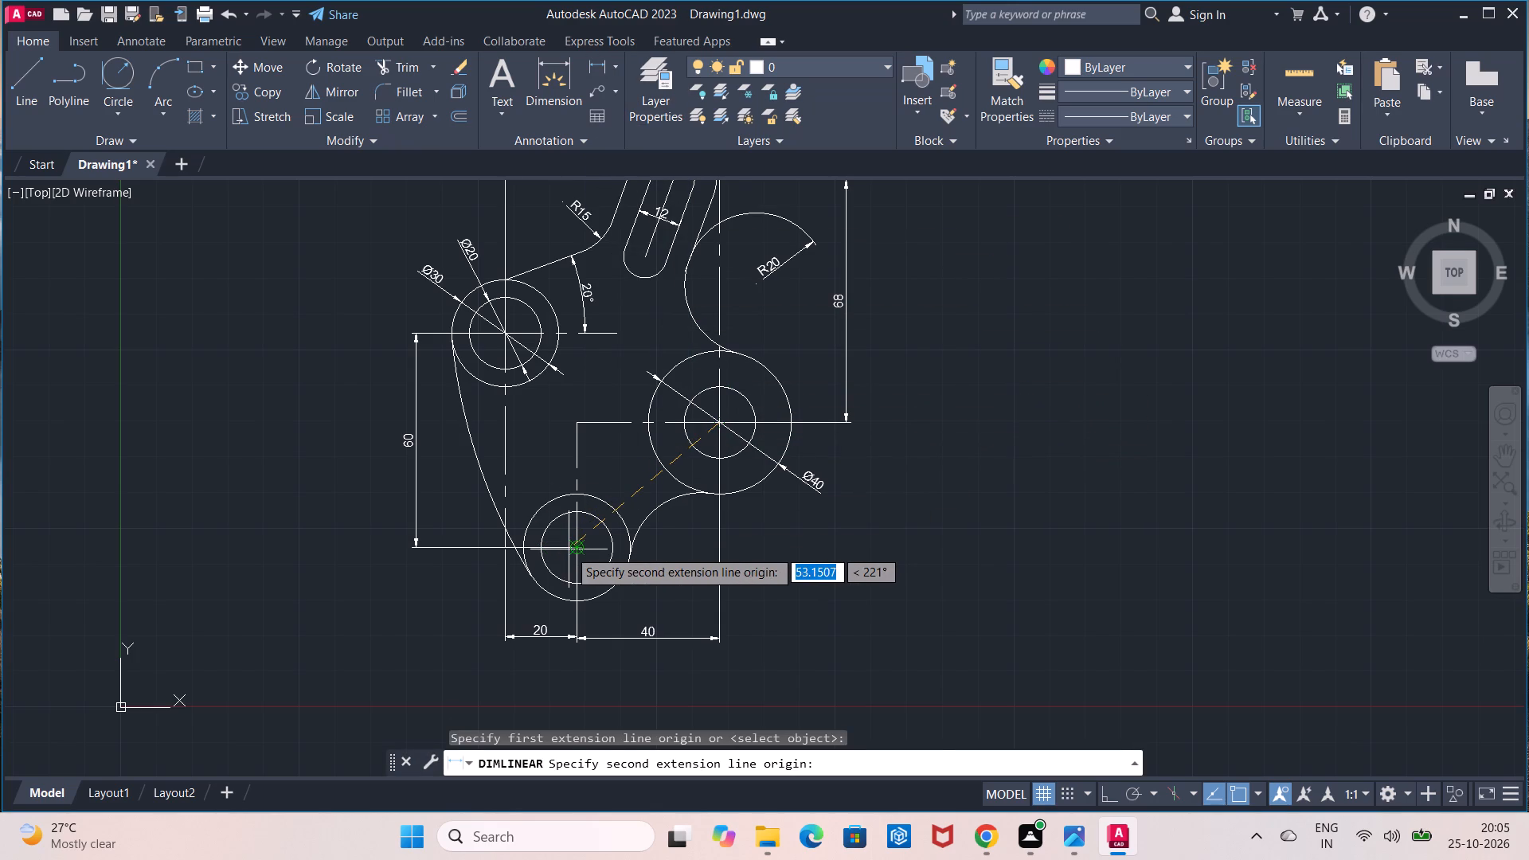
pyautogui.click(576, 552)
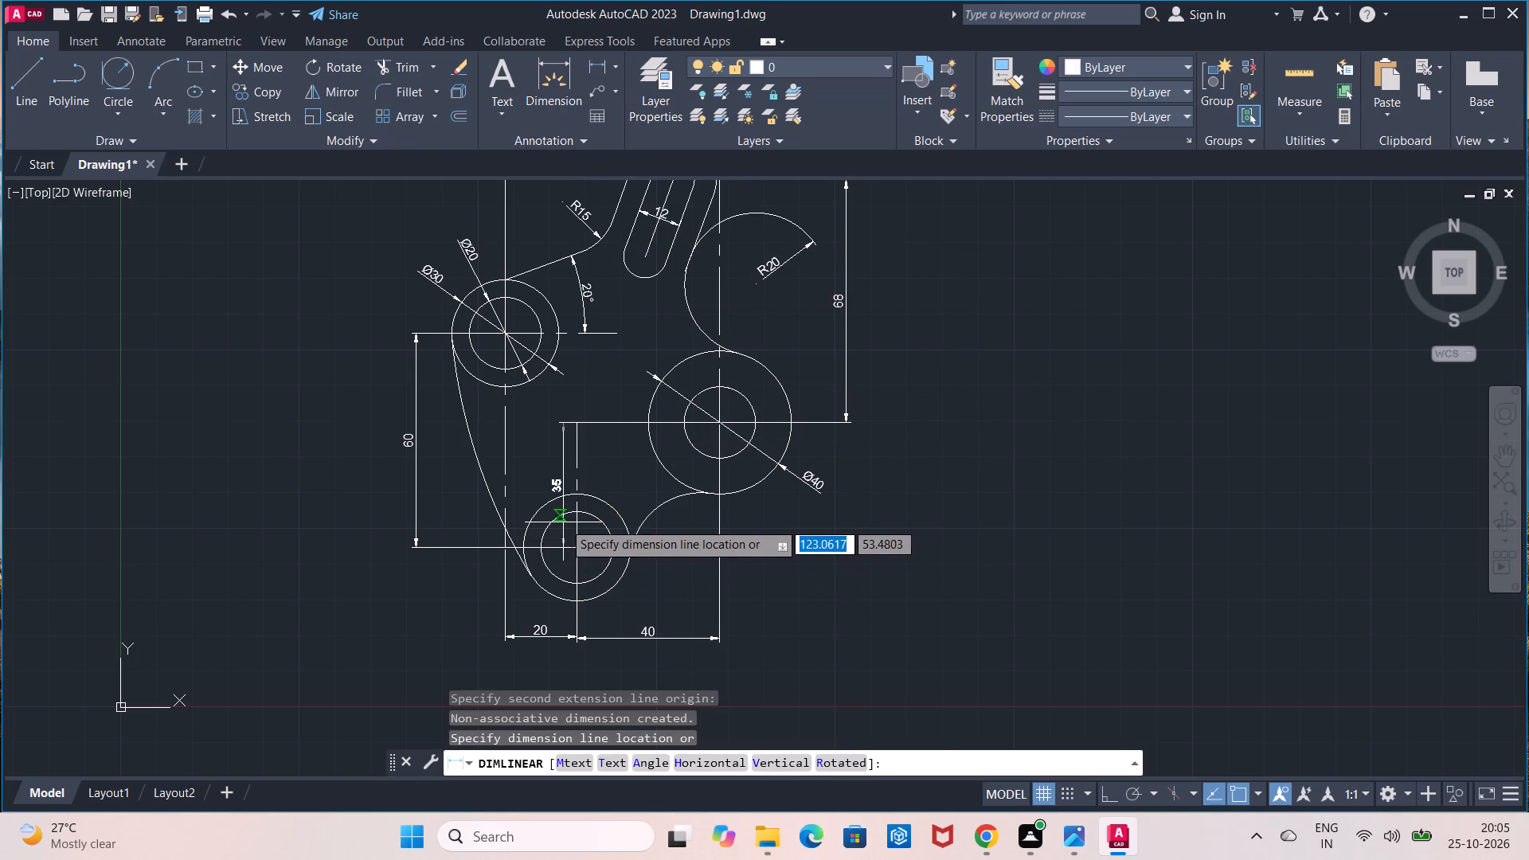
pyautogui.click(639, 508)
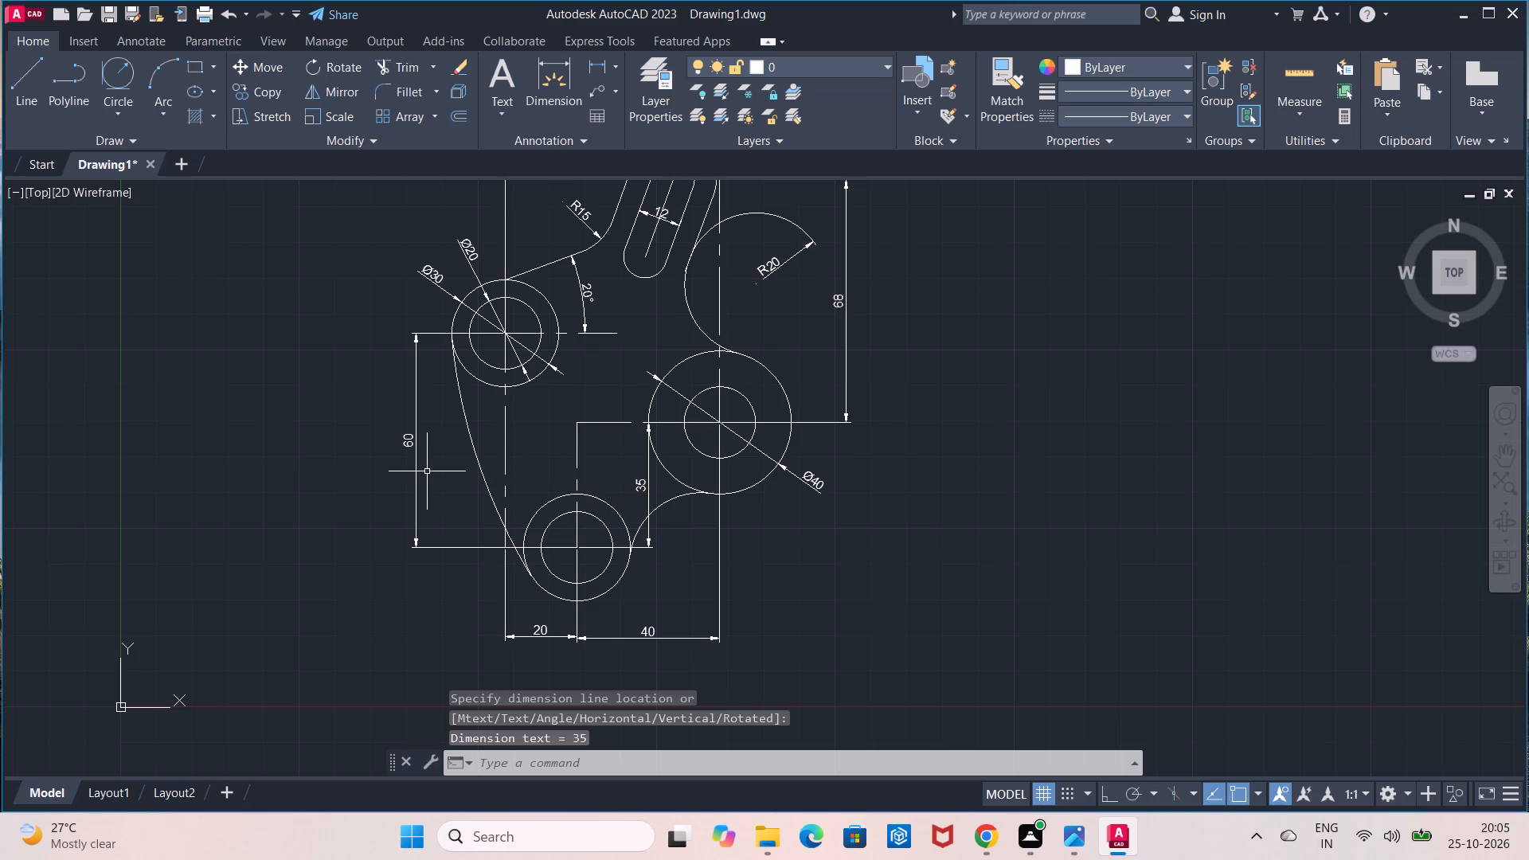
# Add a radius dimension to the large arc along the part's left edge, with its text inside the outline.
pyautogui.click(613, 73)
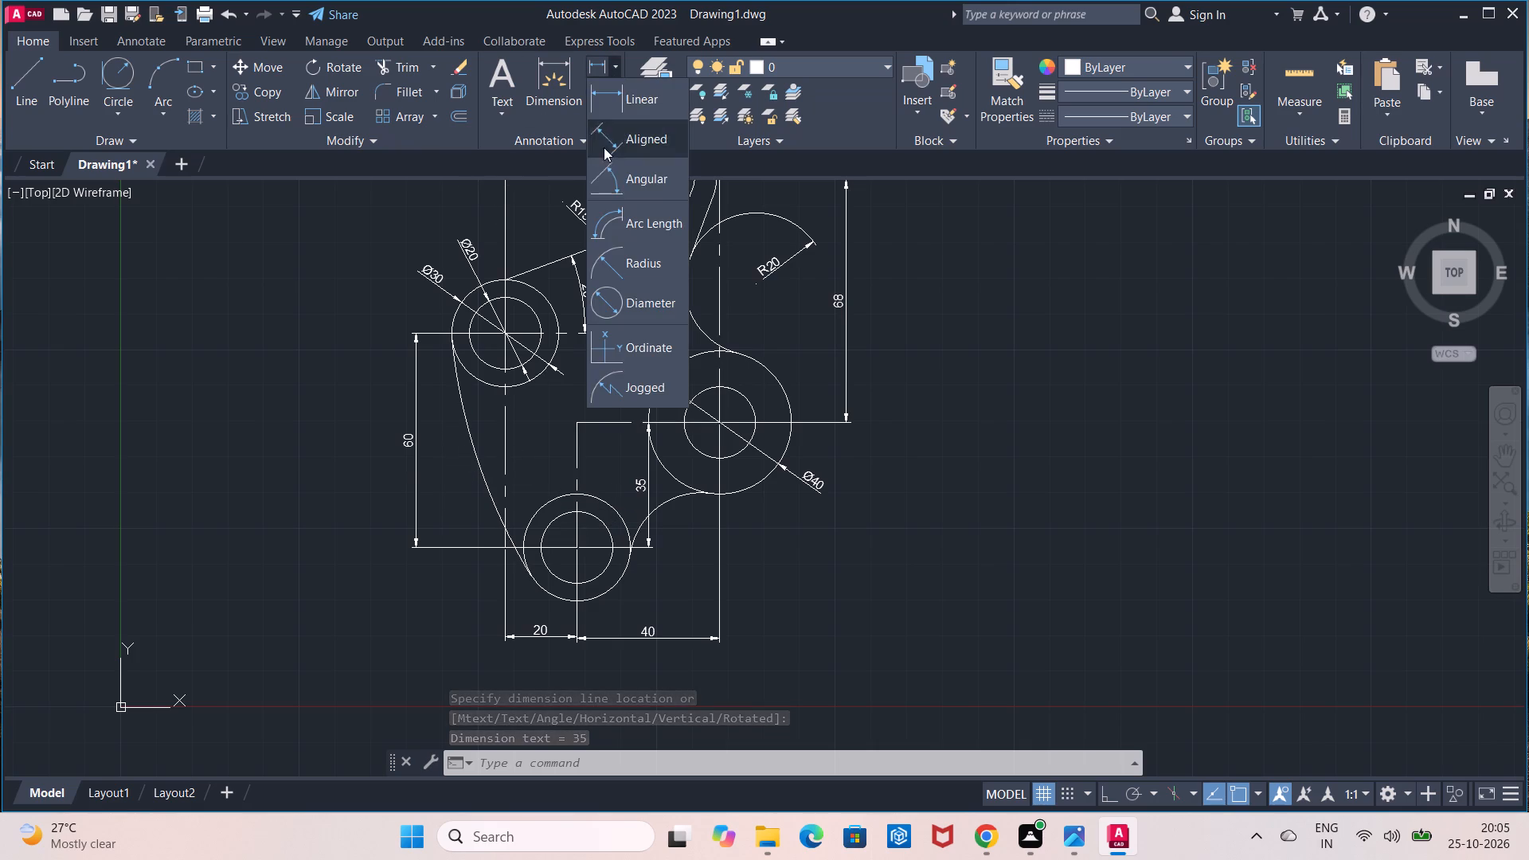
pyautogui.click(636, 270)
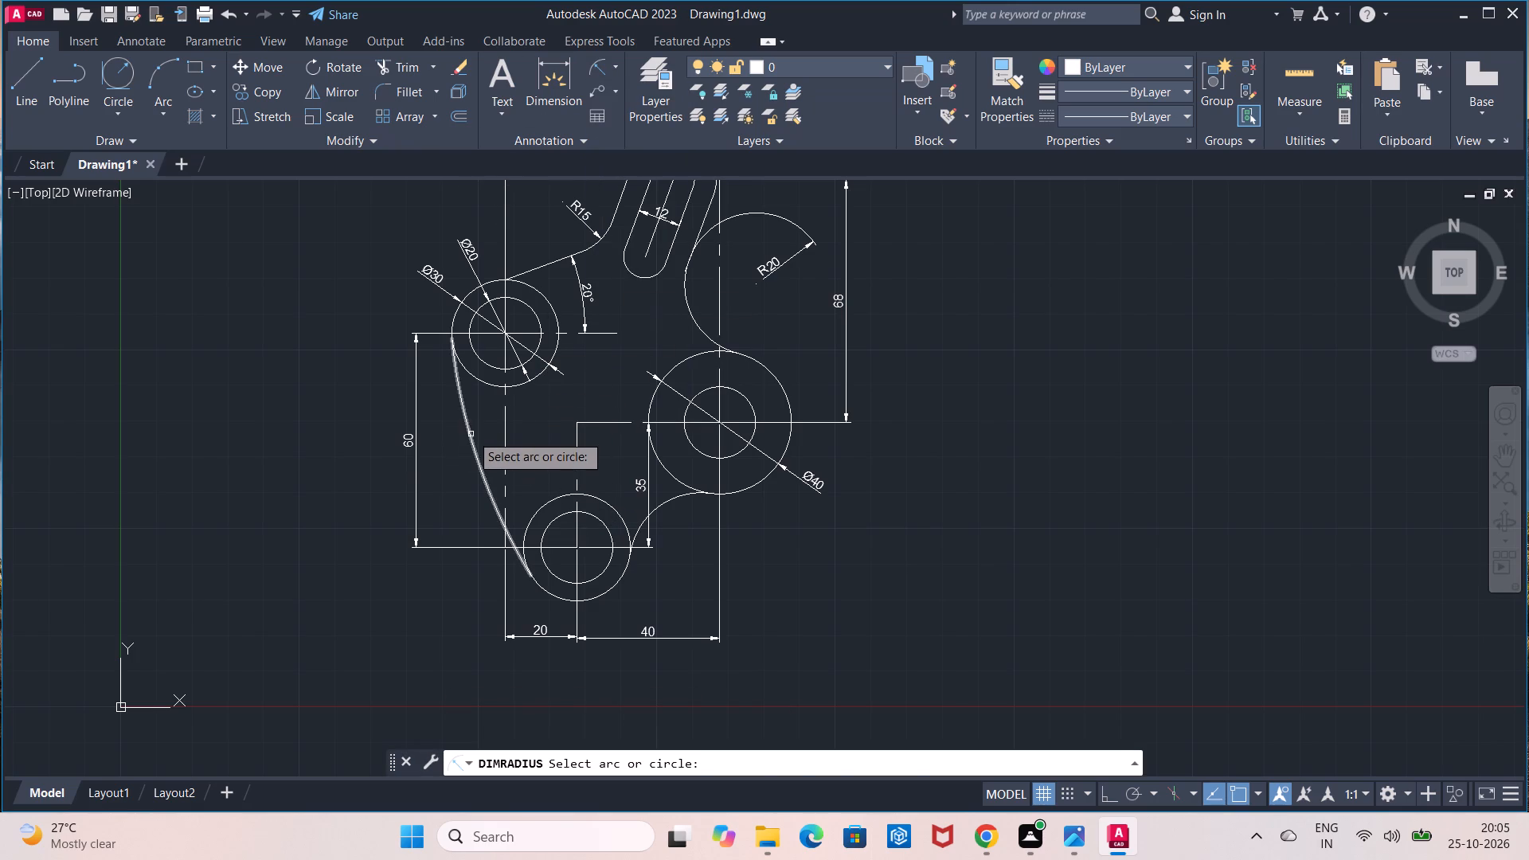
pyautogui.click(471, 434)
pyautogui.click(471, 434)
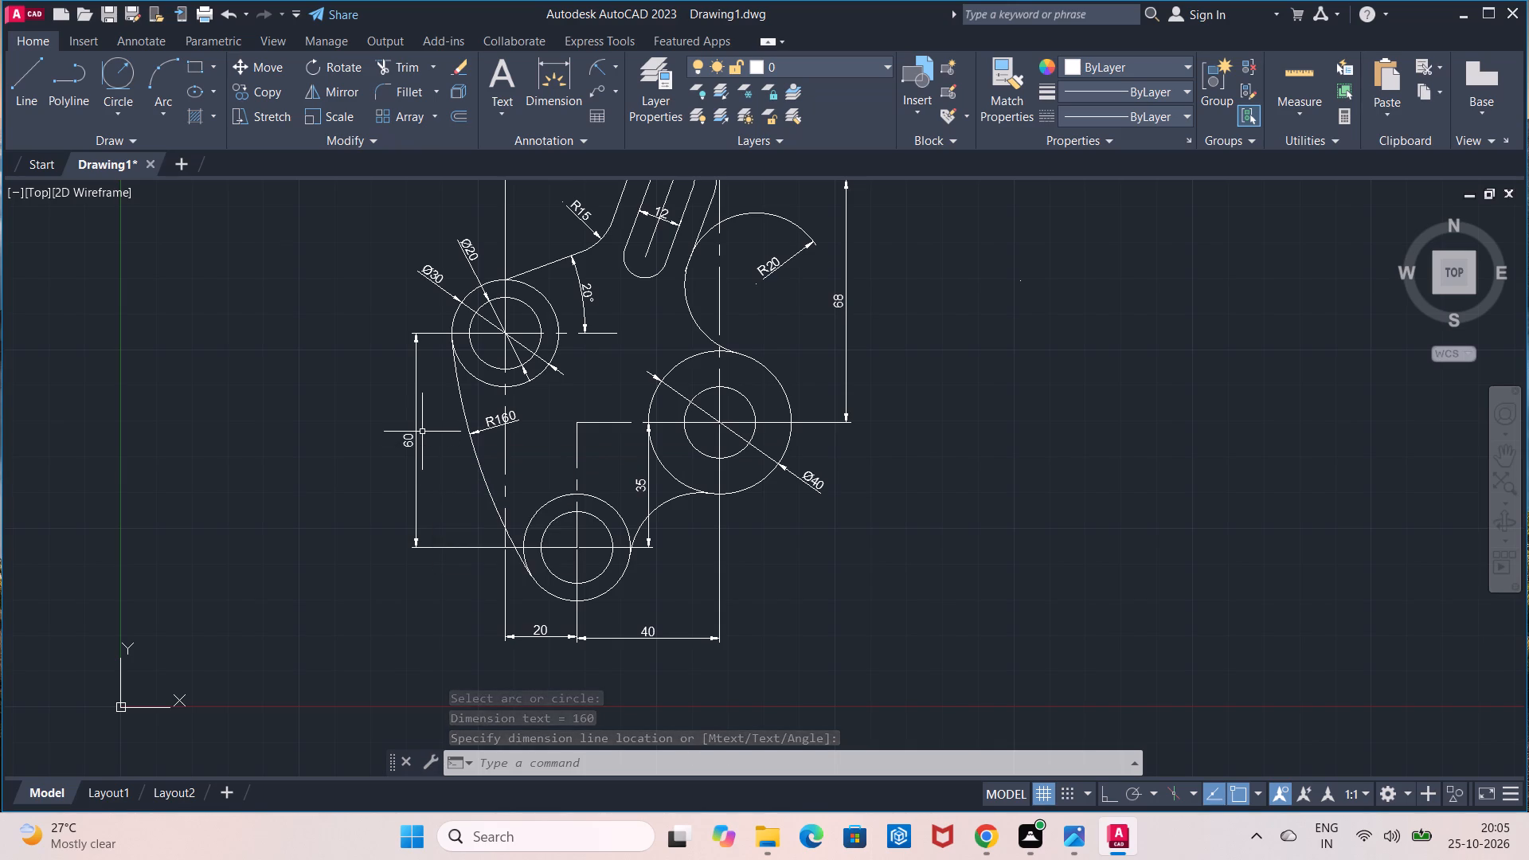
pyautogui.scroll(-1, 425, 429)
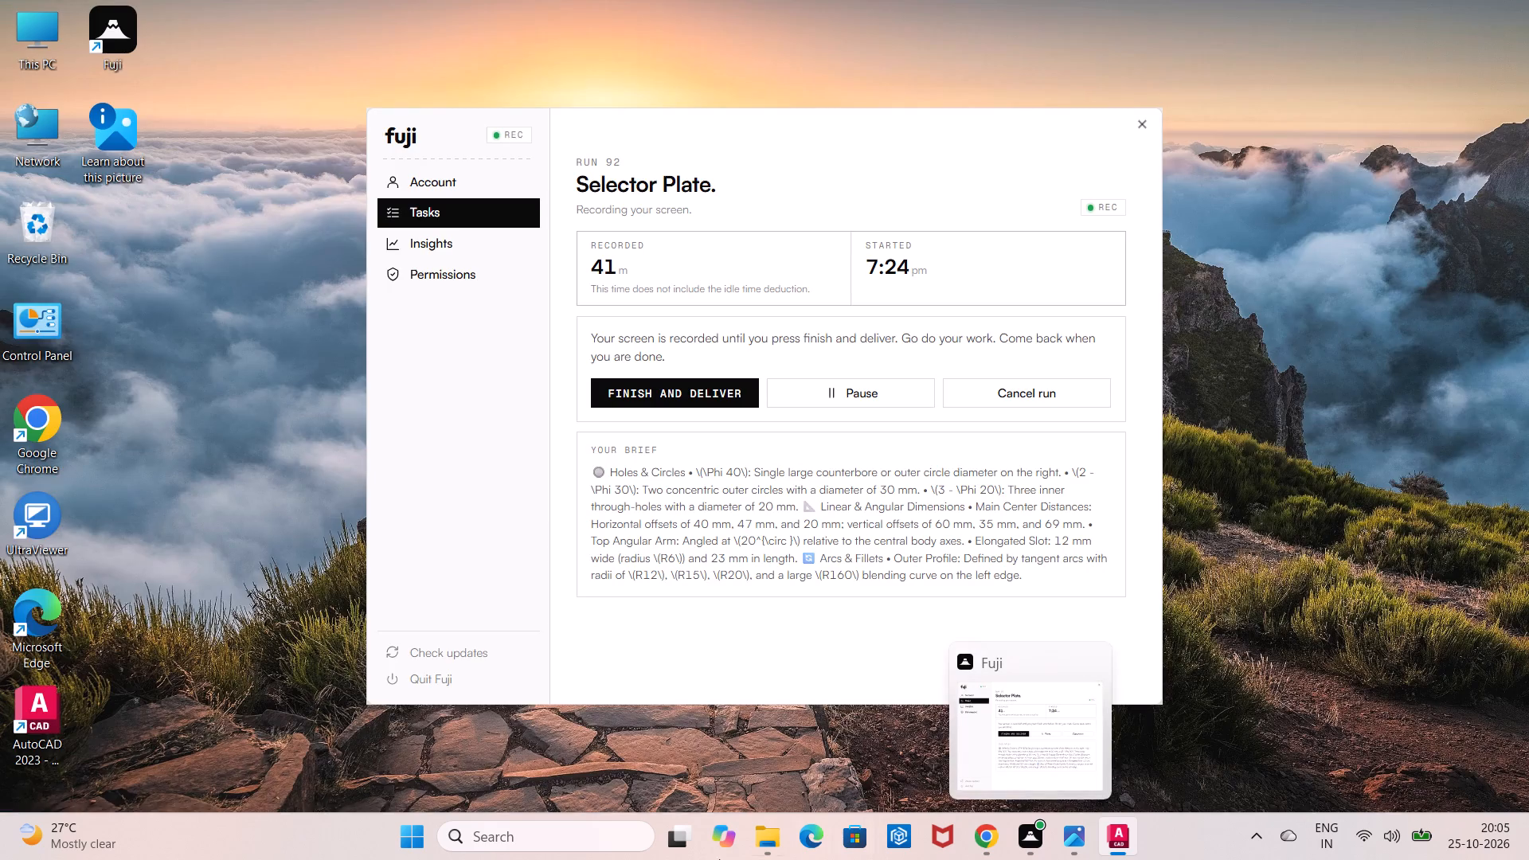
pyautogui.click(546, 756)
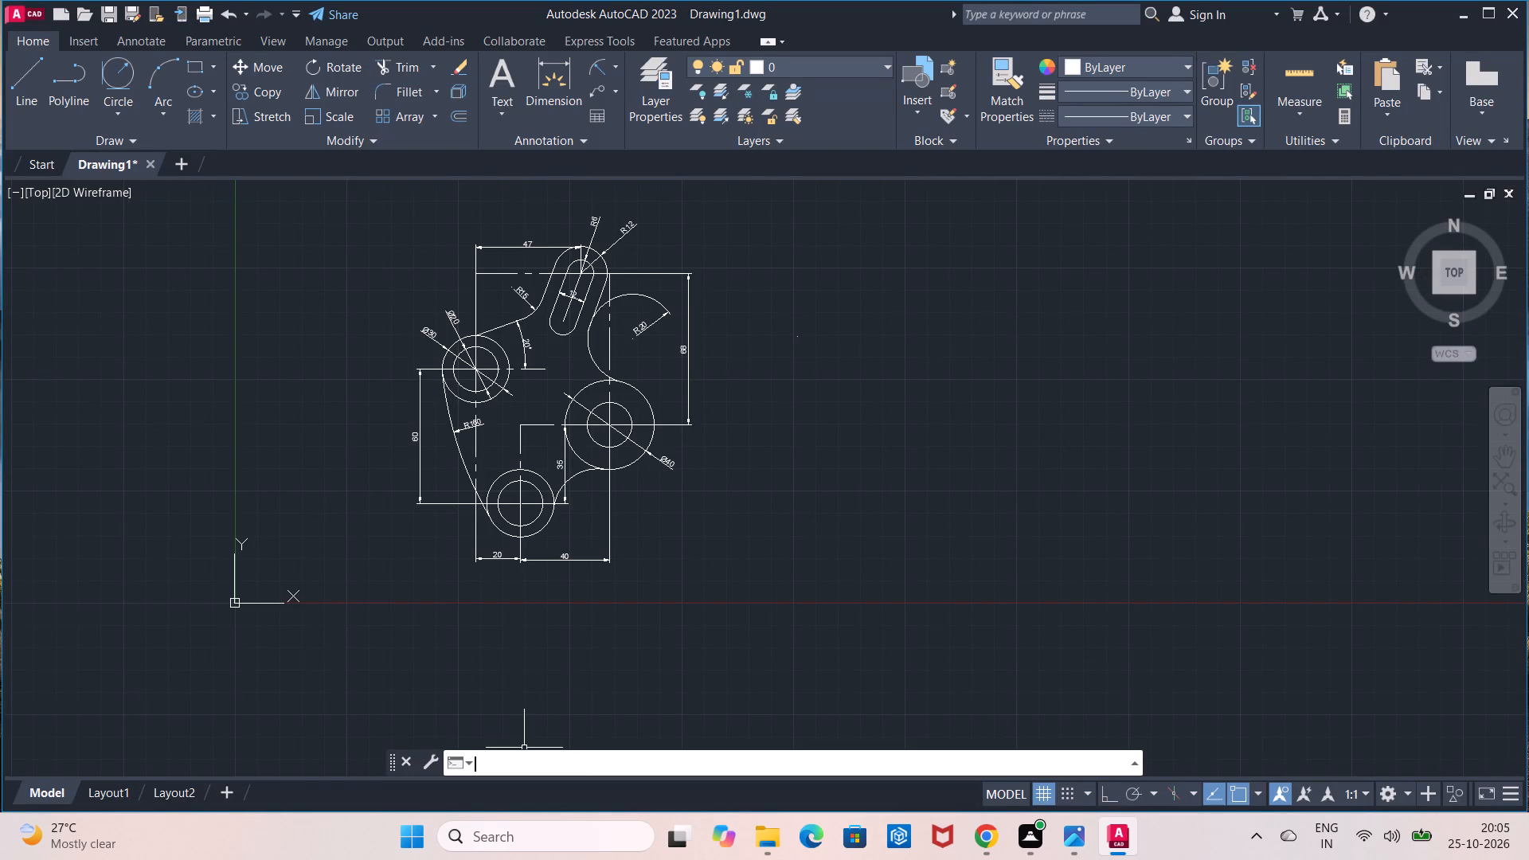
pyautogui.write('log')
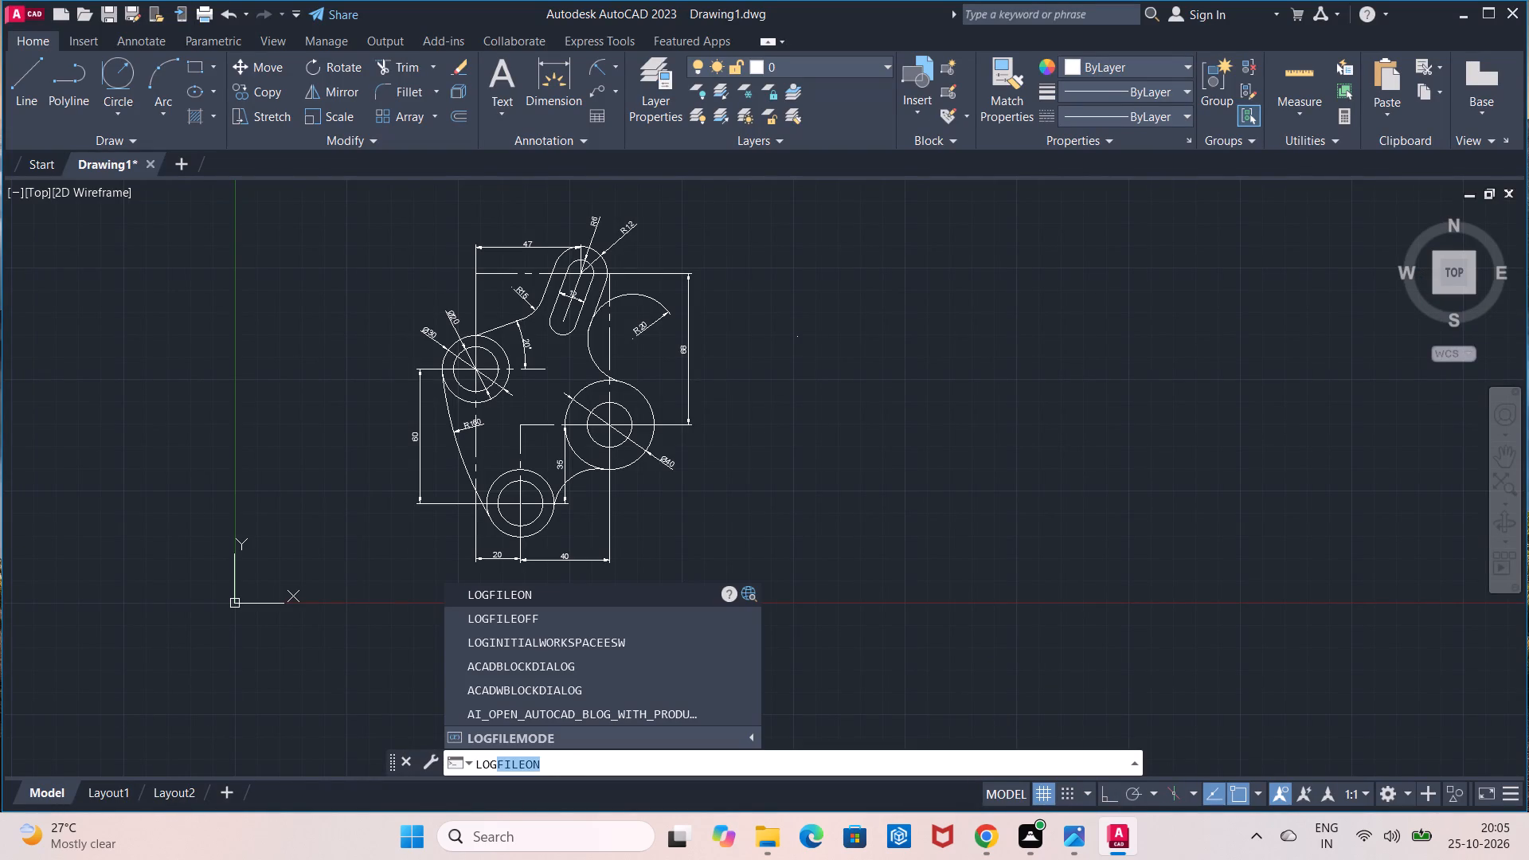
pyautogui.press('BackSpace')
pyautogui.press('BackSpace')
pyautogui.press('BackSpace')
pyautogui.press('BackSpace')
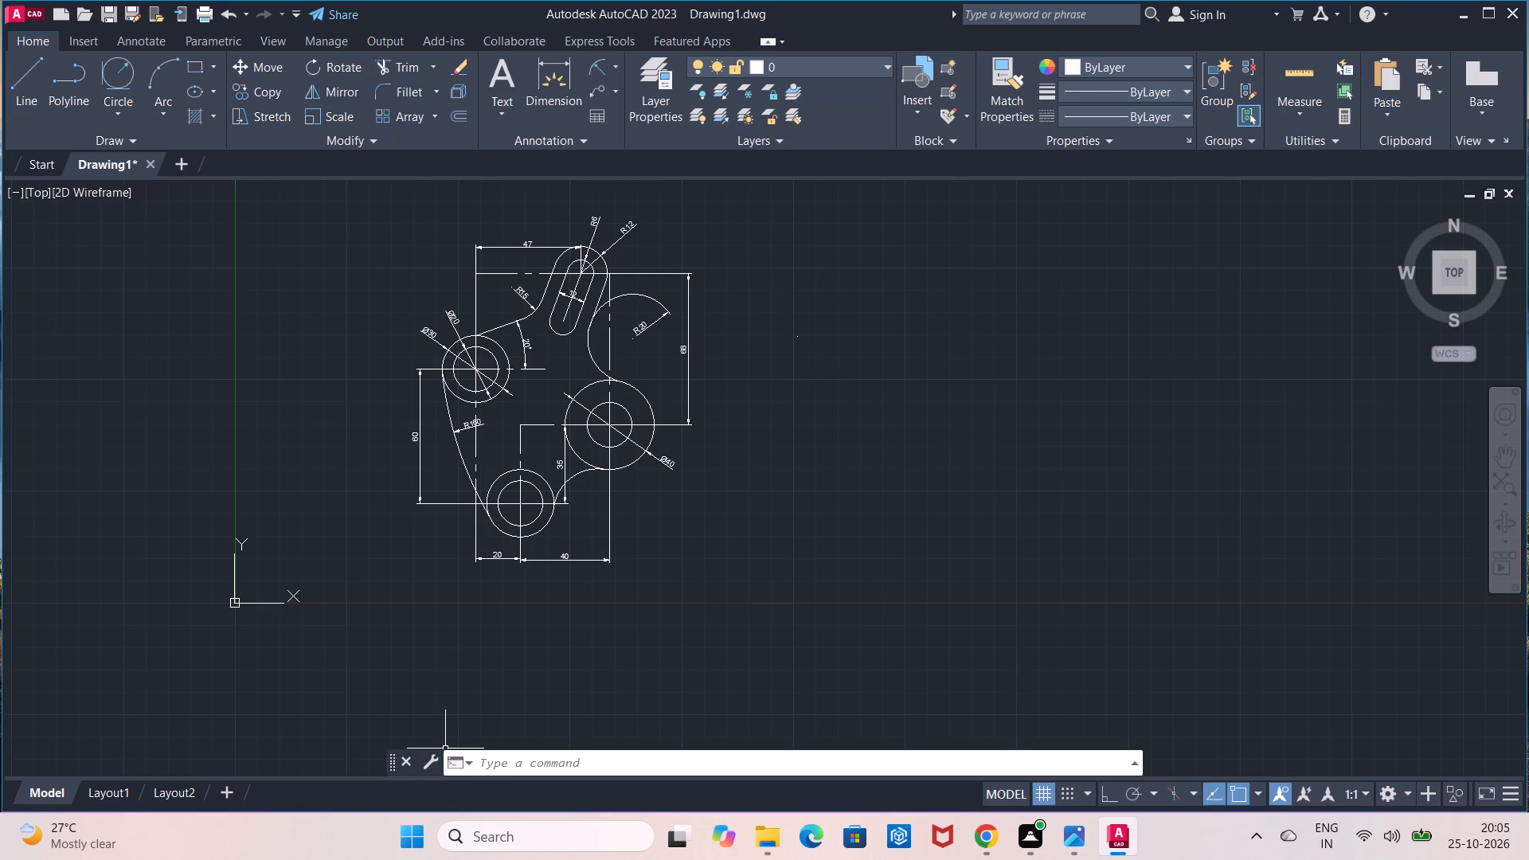
# Set the drawing units' length precision to one decimal place (0.0) with the Units command.
pyautogui.click(496, 764)
pyautogui.write('uni')
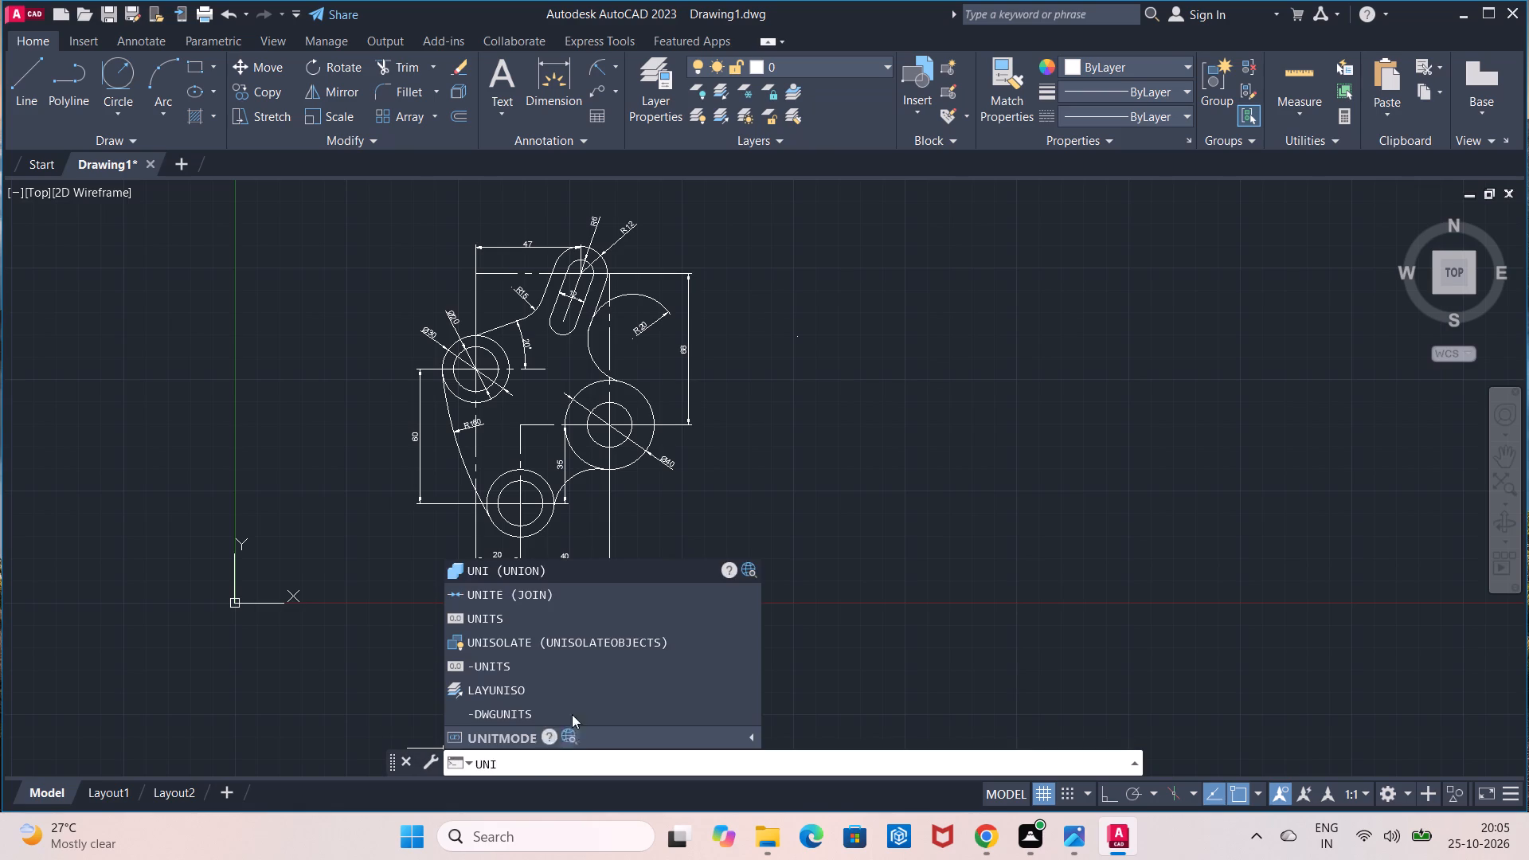
pyautogui.click(544, 615)
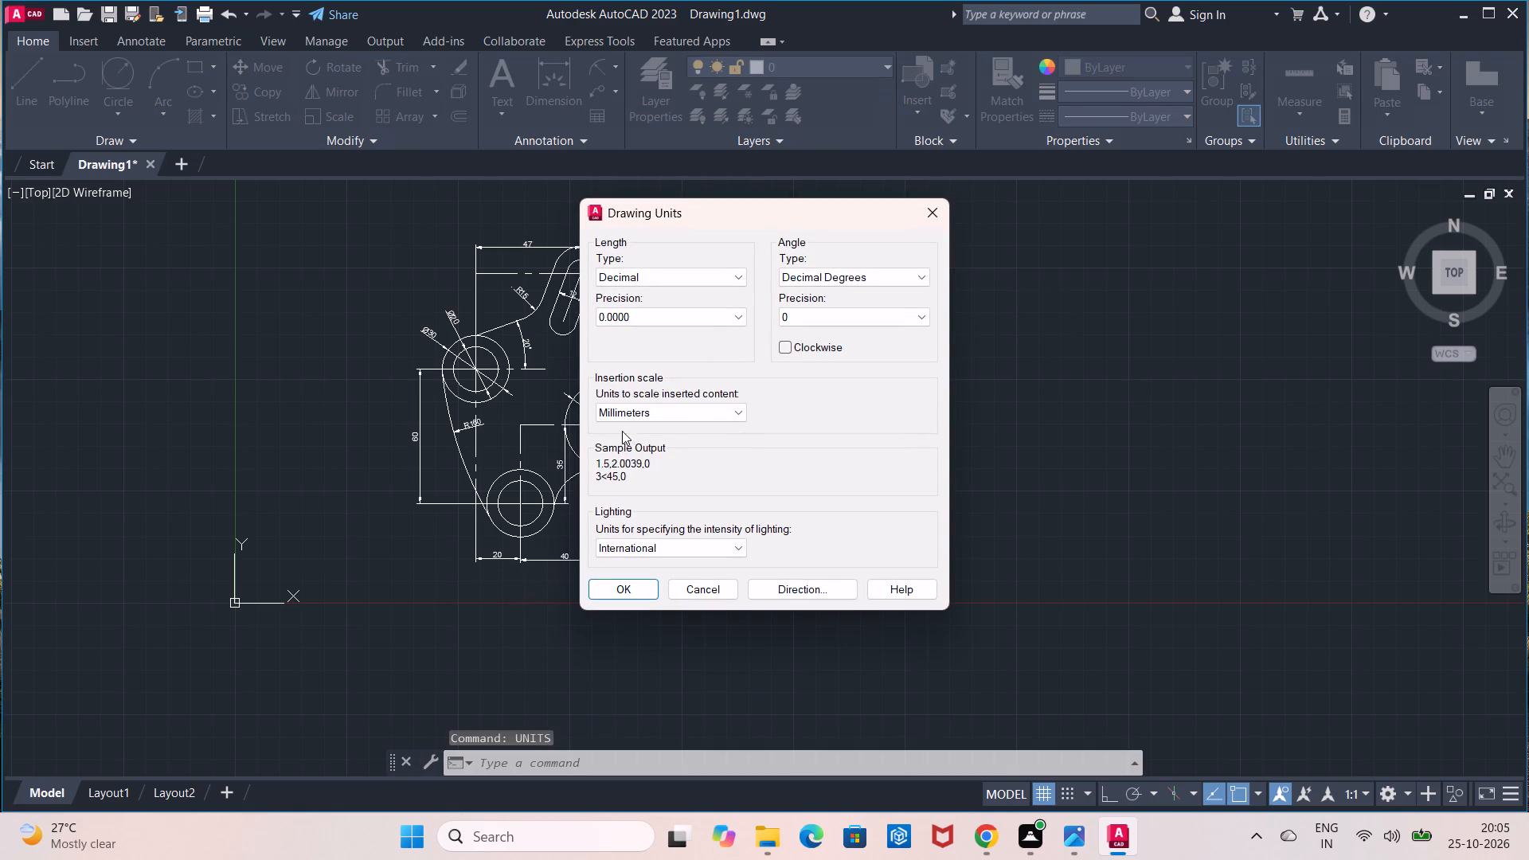
pyautogui.click(733, 313)
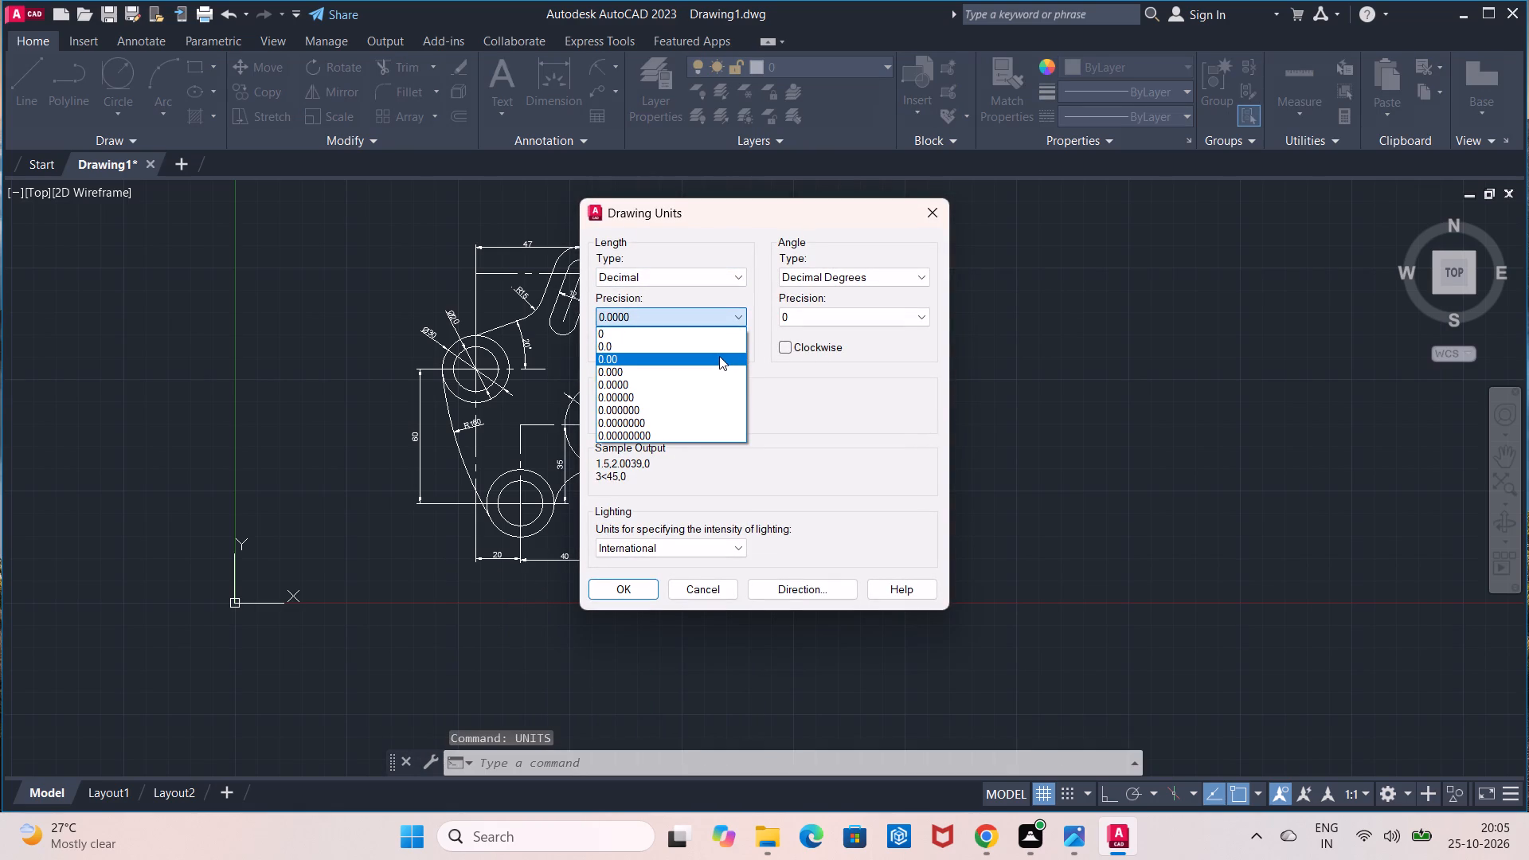
pyautogui.click(720, 341)
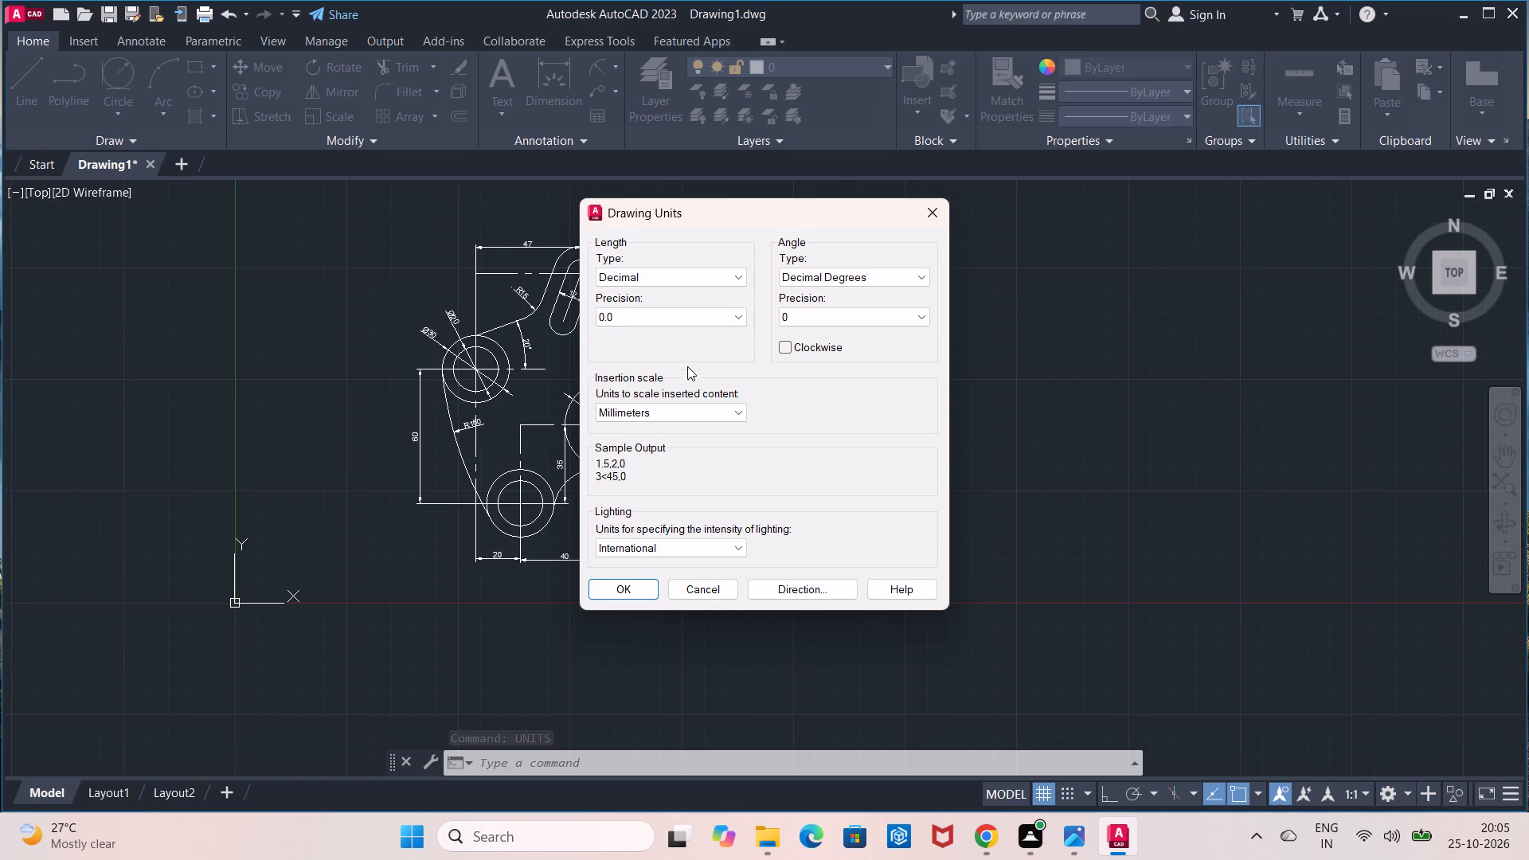
pyautogui.click(638, 588)
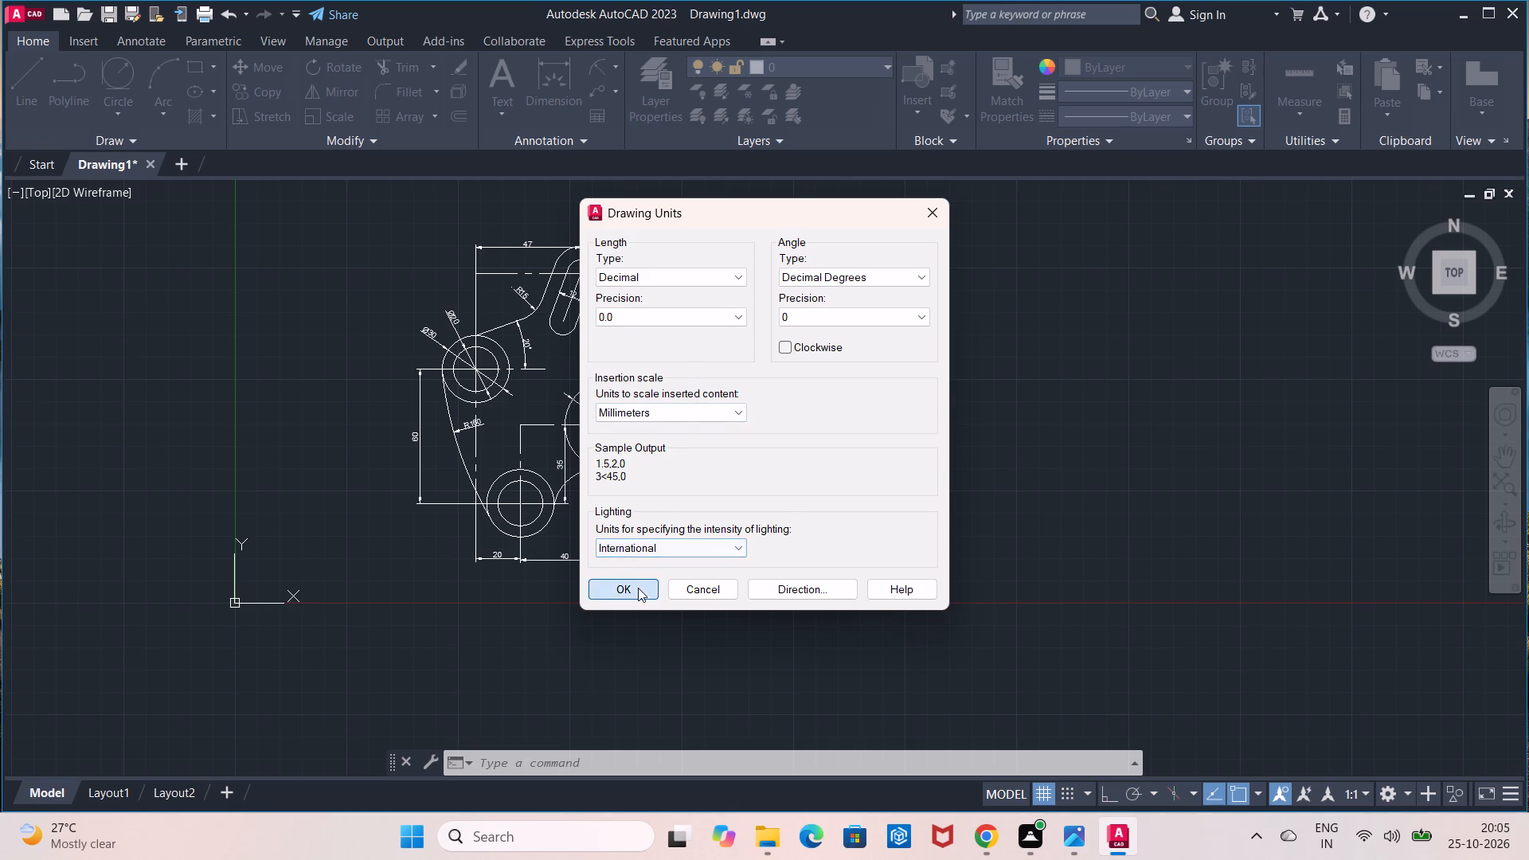
# Modify the ISO-25 dimension style's text to a height of 6 with ISO standard alignment.
pyautogui.click(544, 759)
pyautogui.press('d')
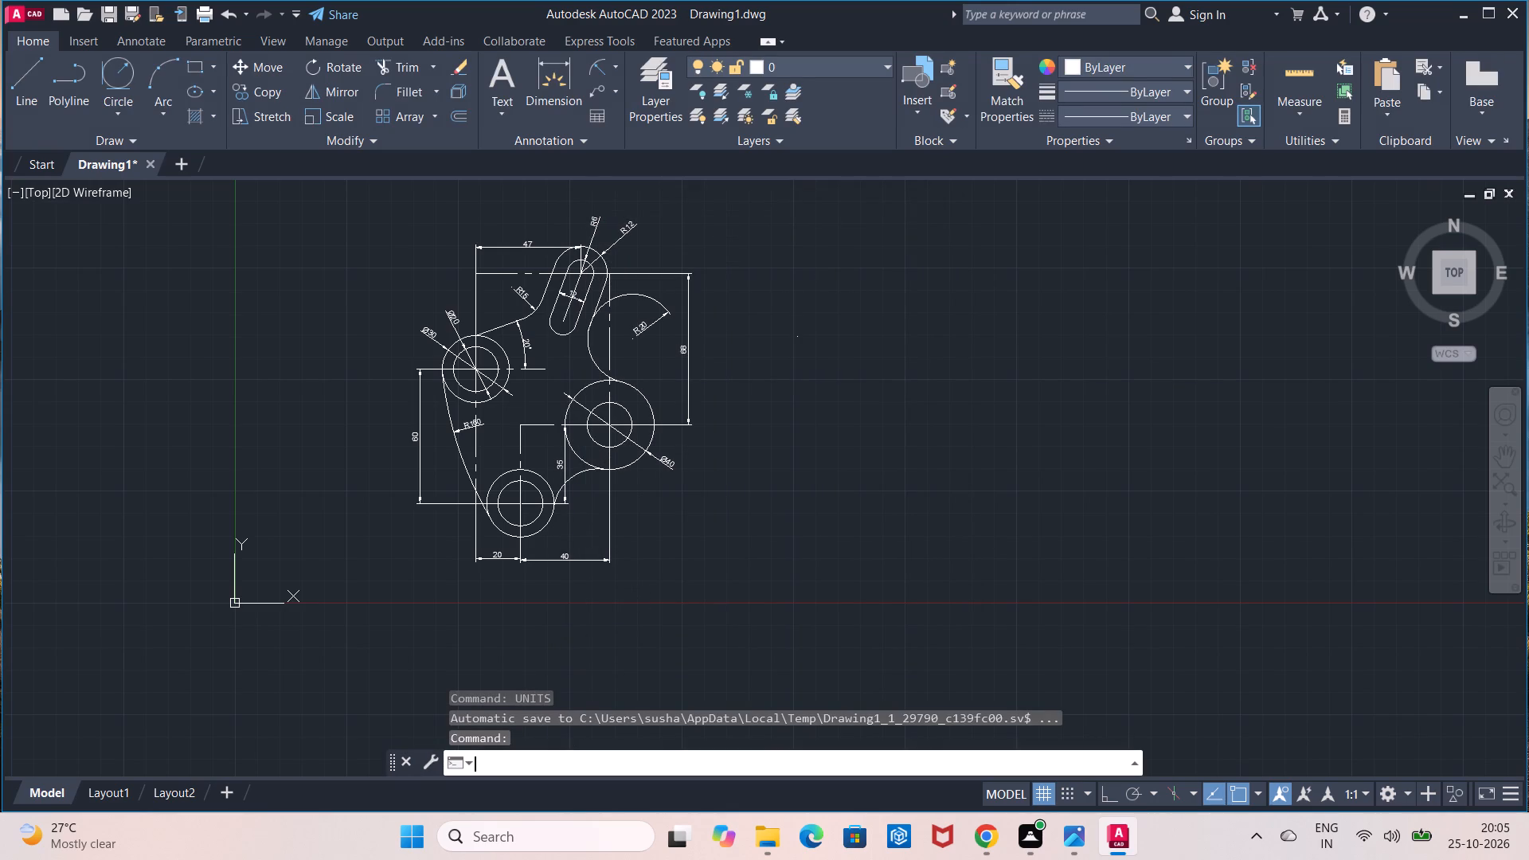
pyautogui.press('Return')
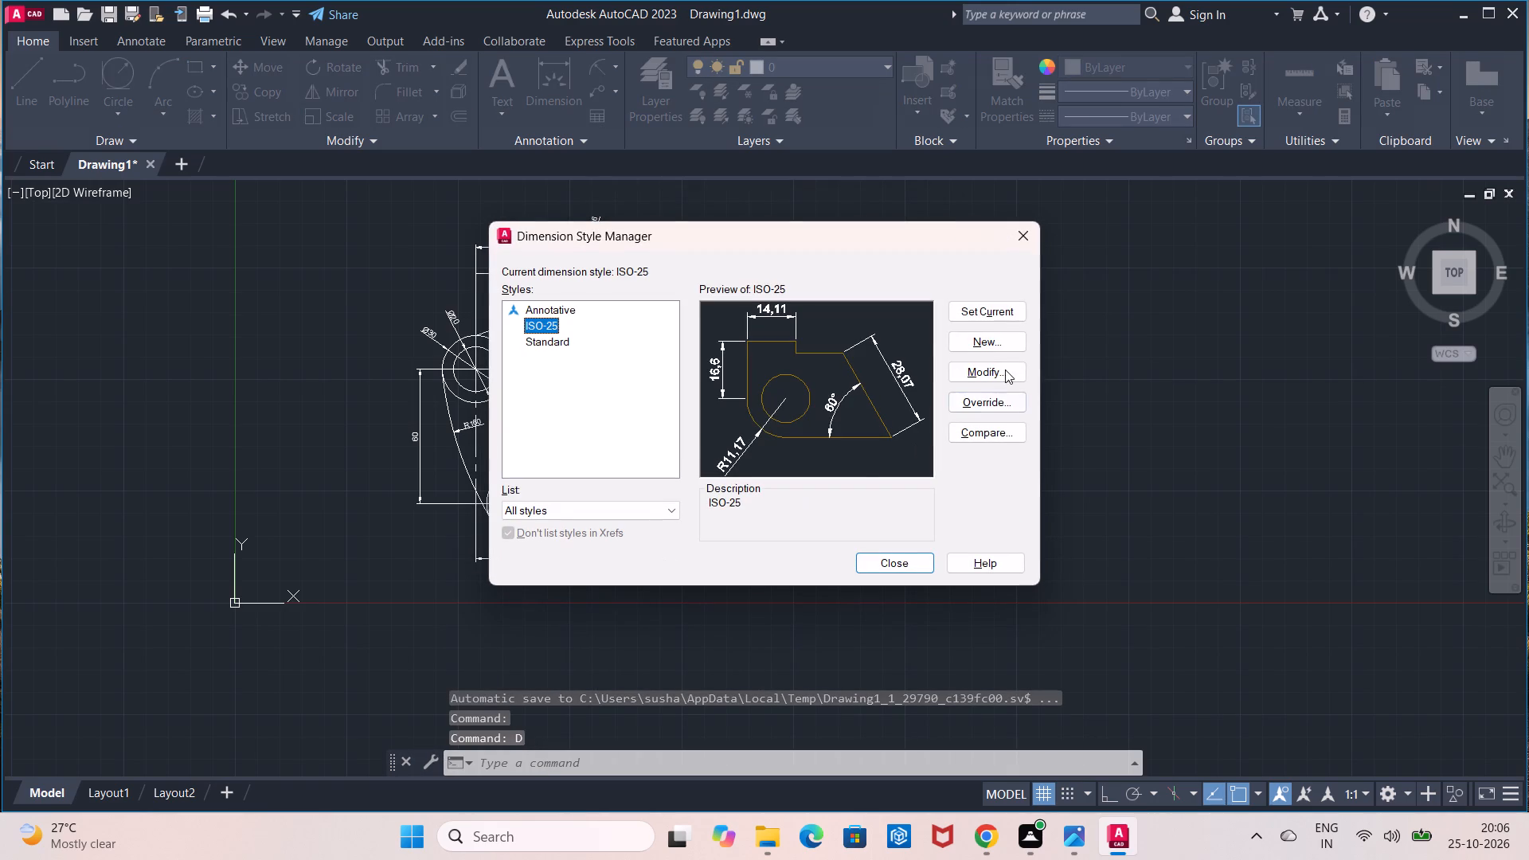
pyautogui.click(1007, 369)
pyautogui.click(709, 334)
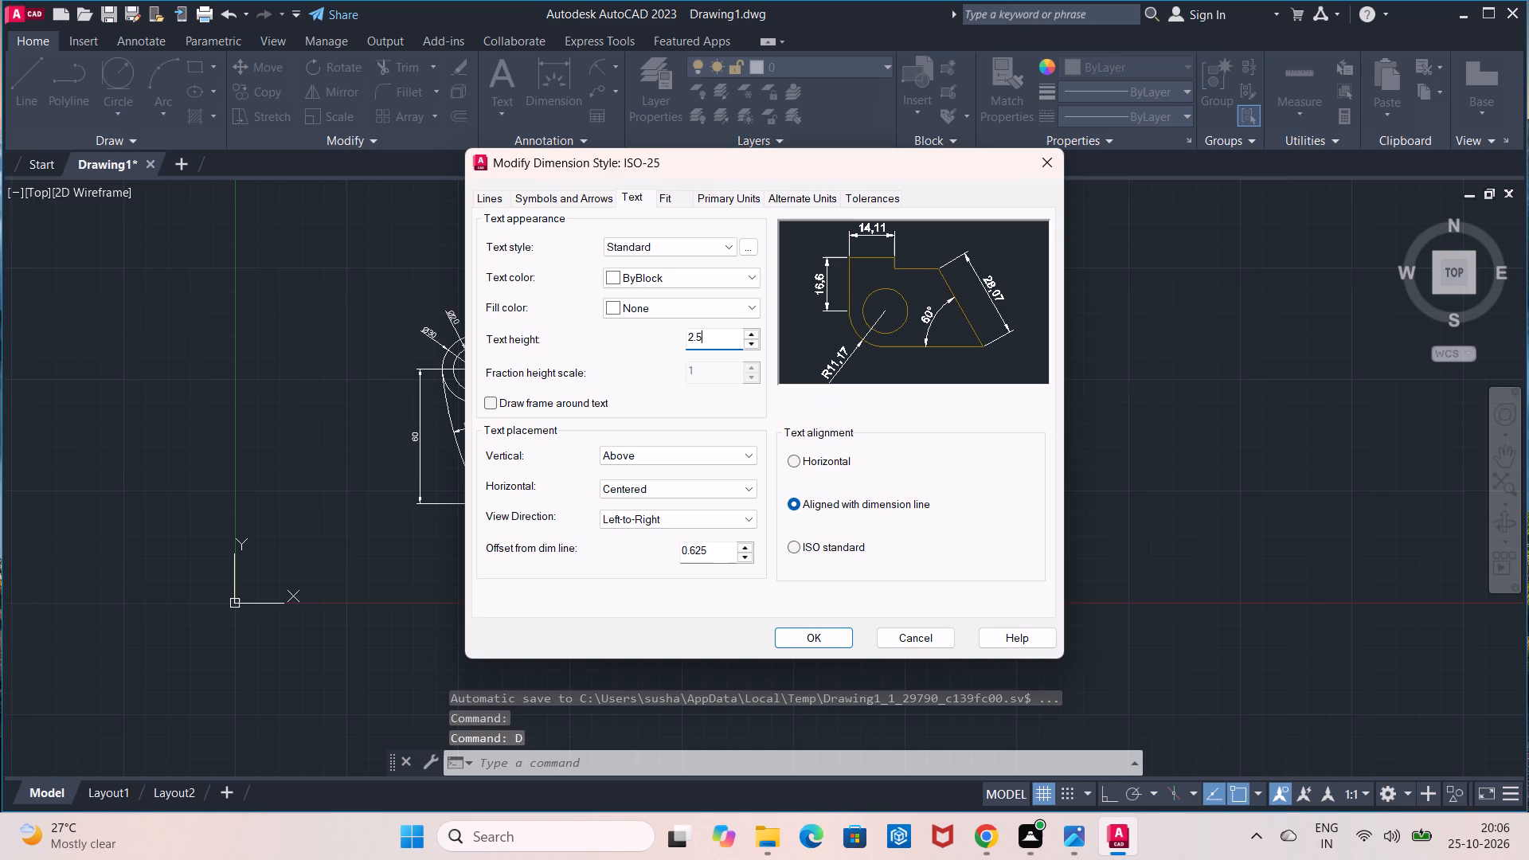
pyautogui.press('BackSpace')
pyautogui.press('BackSpace')
pyautogui.press('BackSpace')
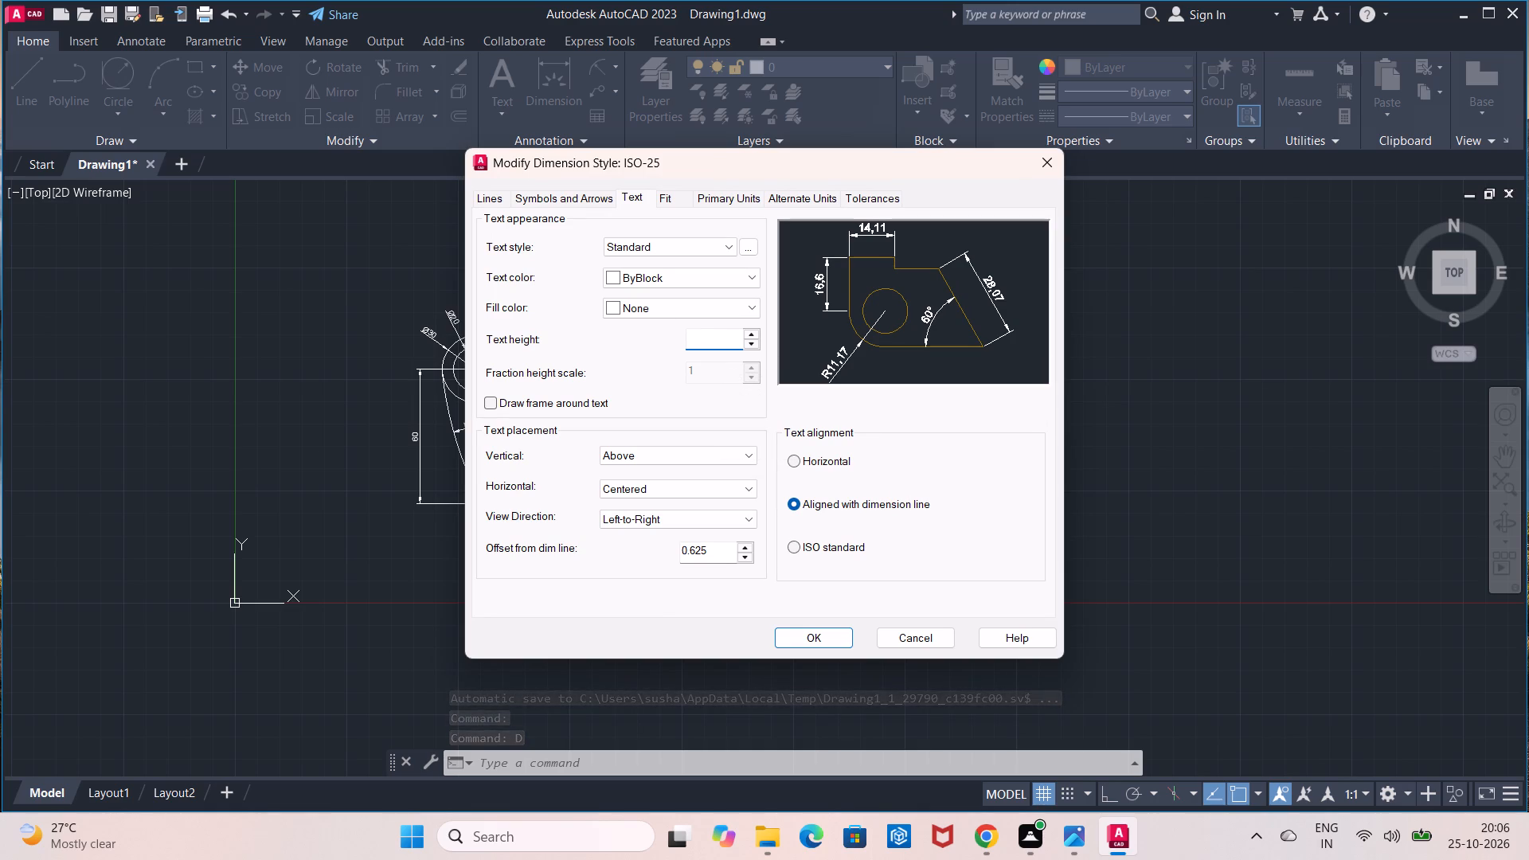
pyautogui.press('6')
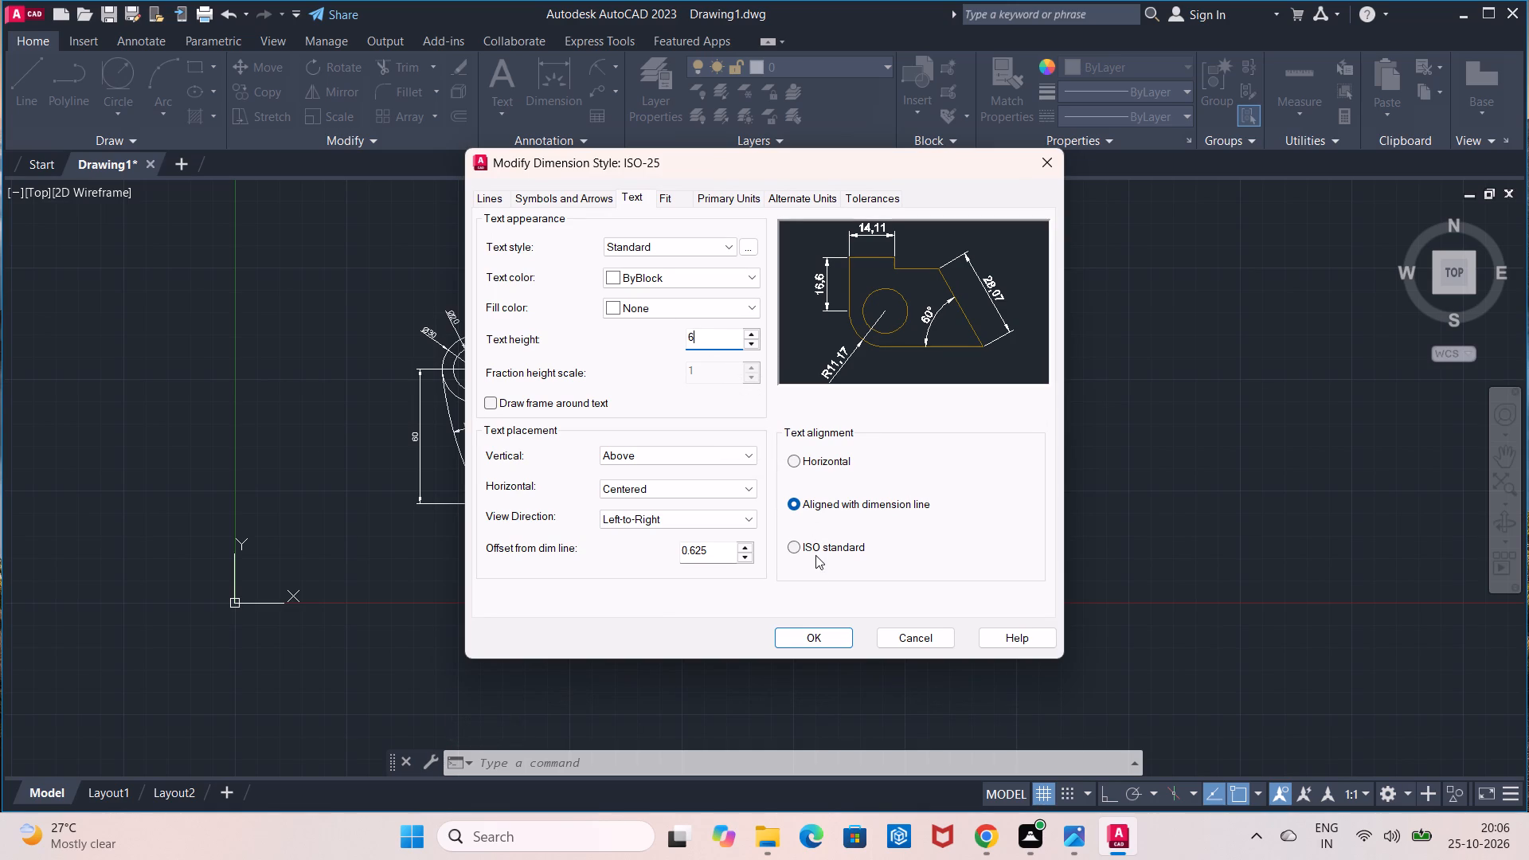
pyautogui.click(815, 555)
pyautogui.click(815, 552)
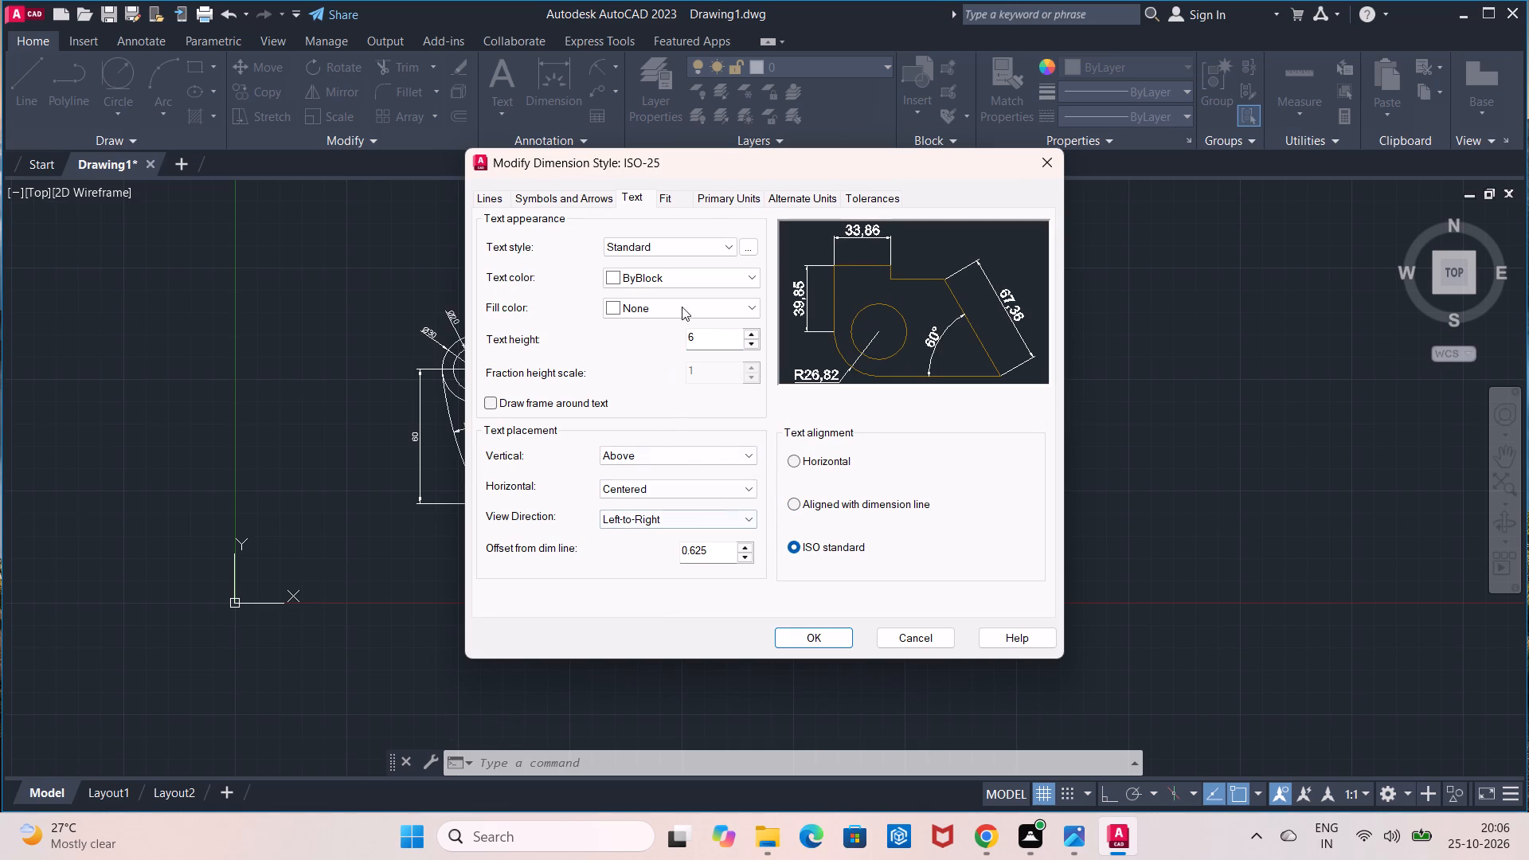
# Set the ISO-25 style's linear dimension precision to 0.0, make the style current and close the Dimension Style Manager.
pyautogui.click(710, 193)
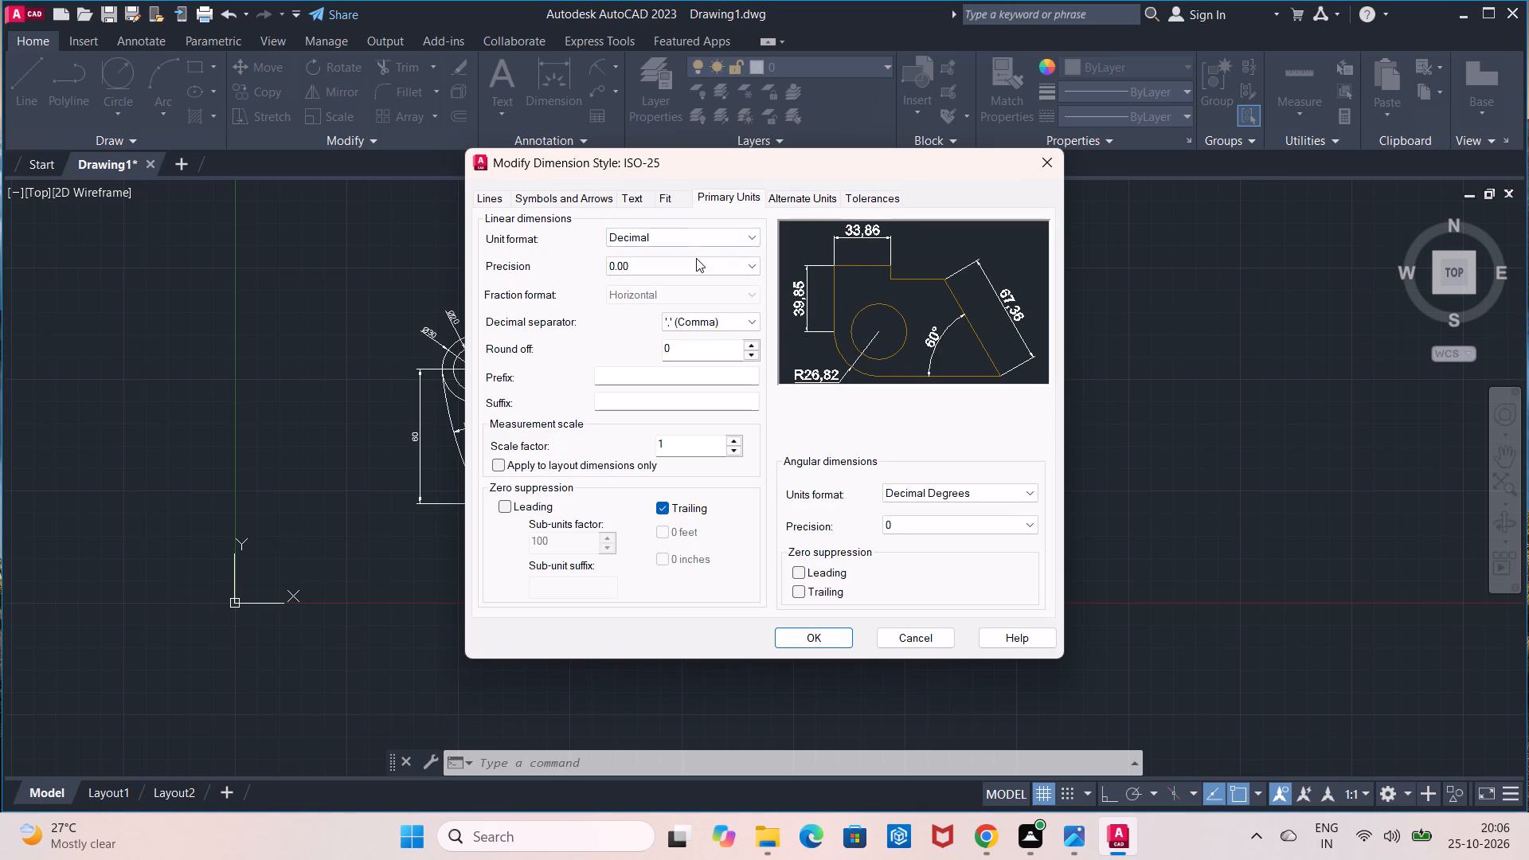
pyautogui.click(696, 258)
pyautogui.click(697, 290)
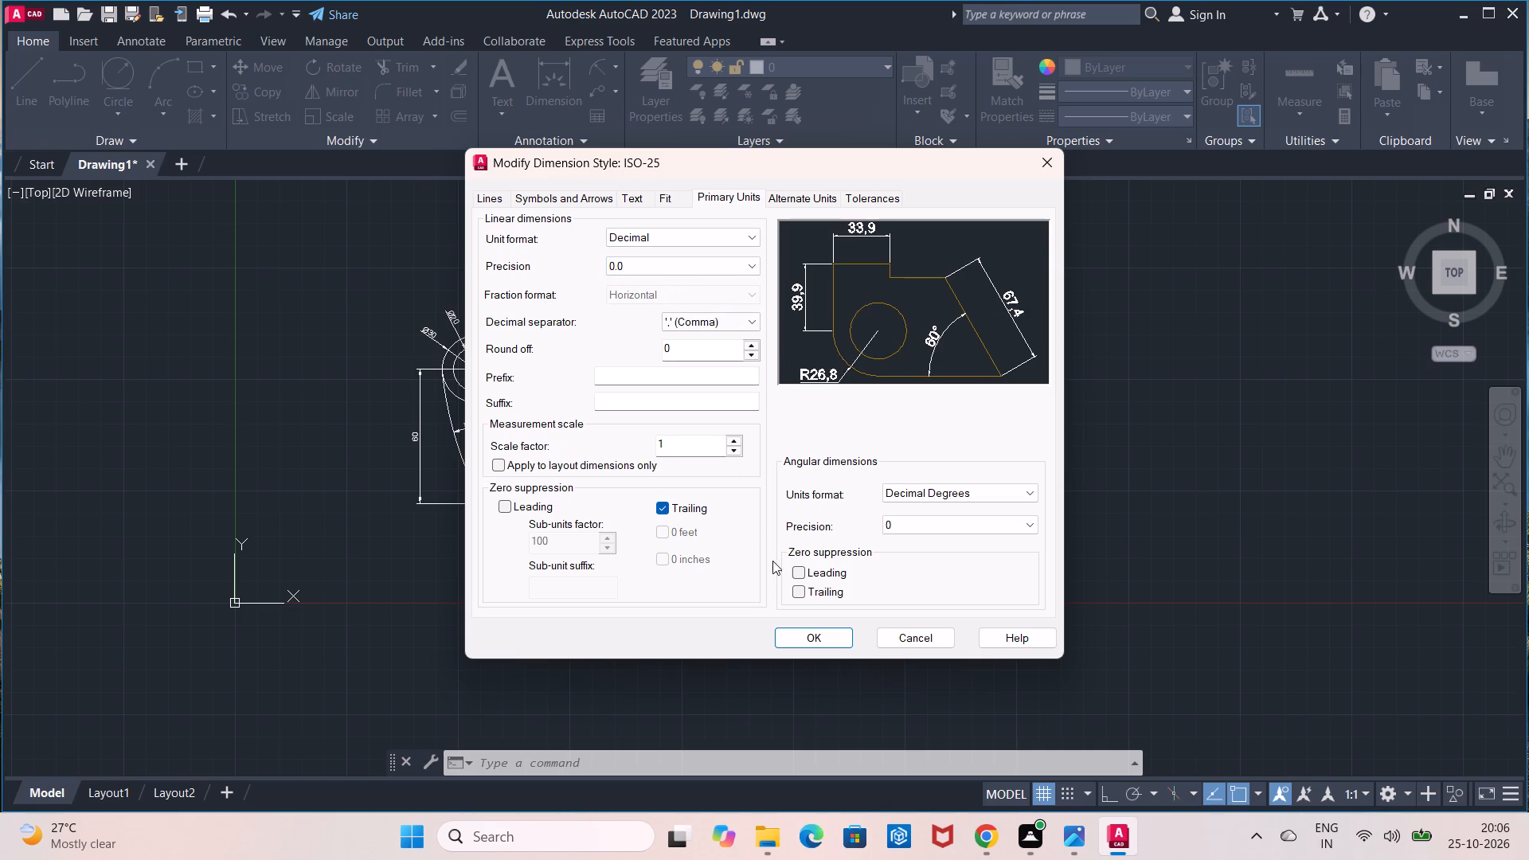
pyautogui.click(808, 638)
pyautogui.click(978, 316)
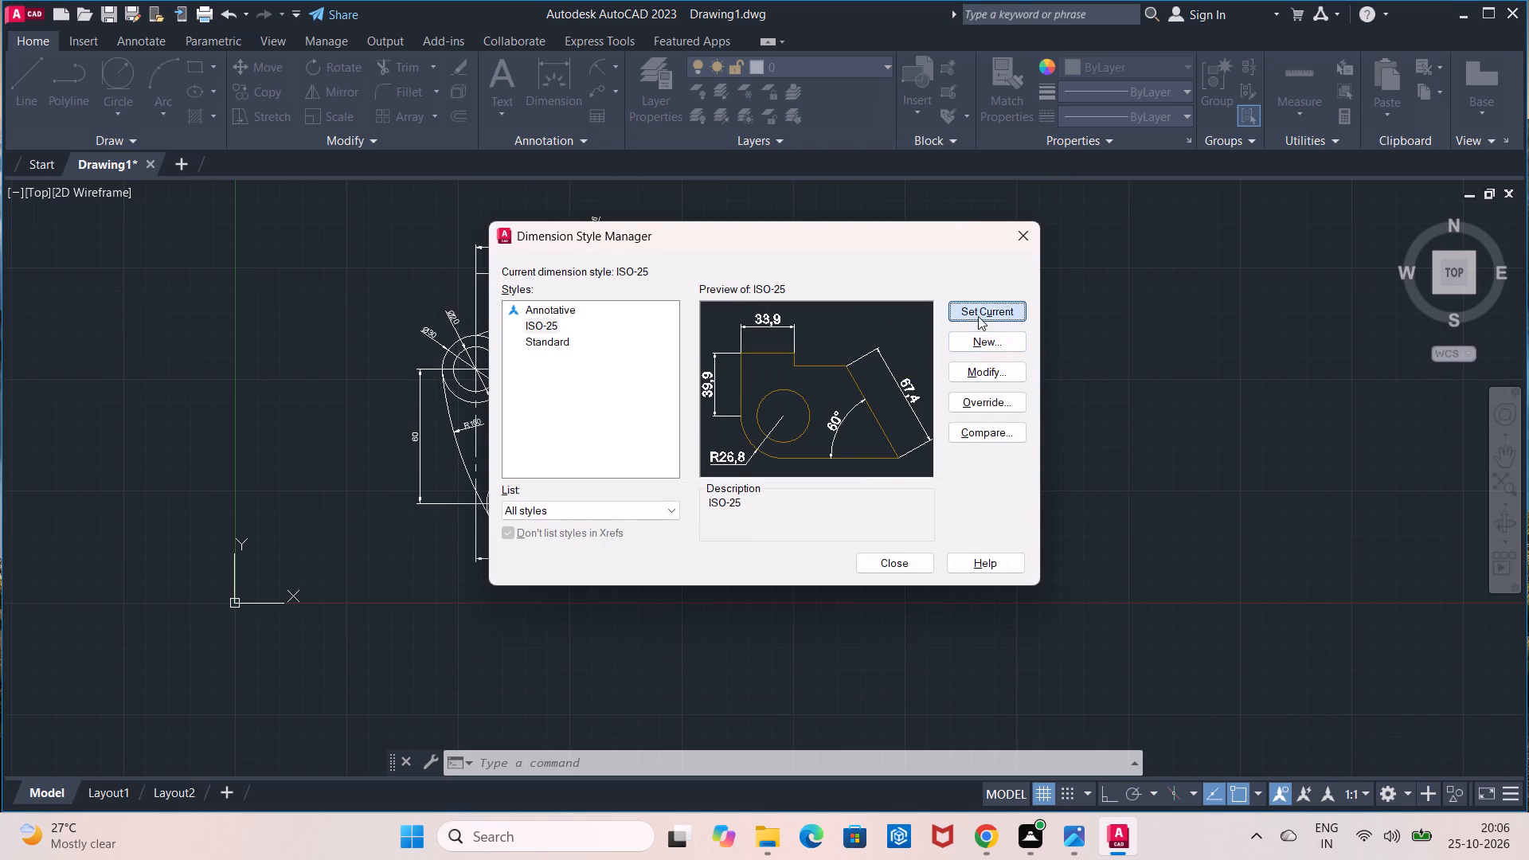
pyautogui.click(867, 565)
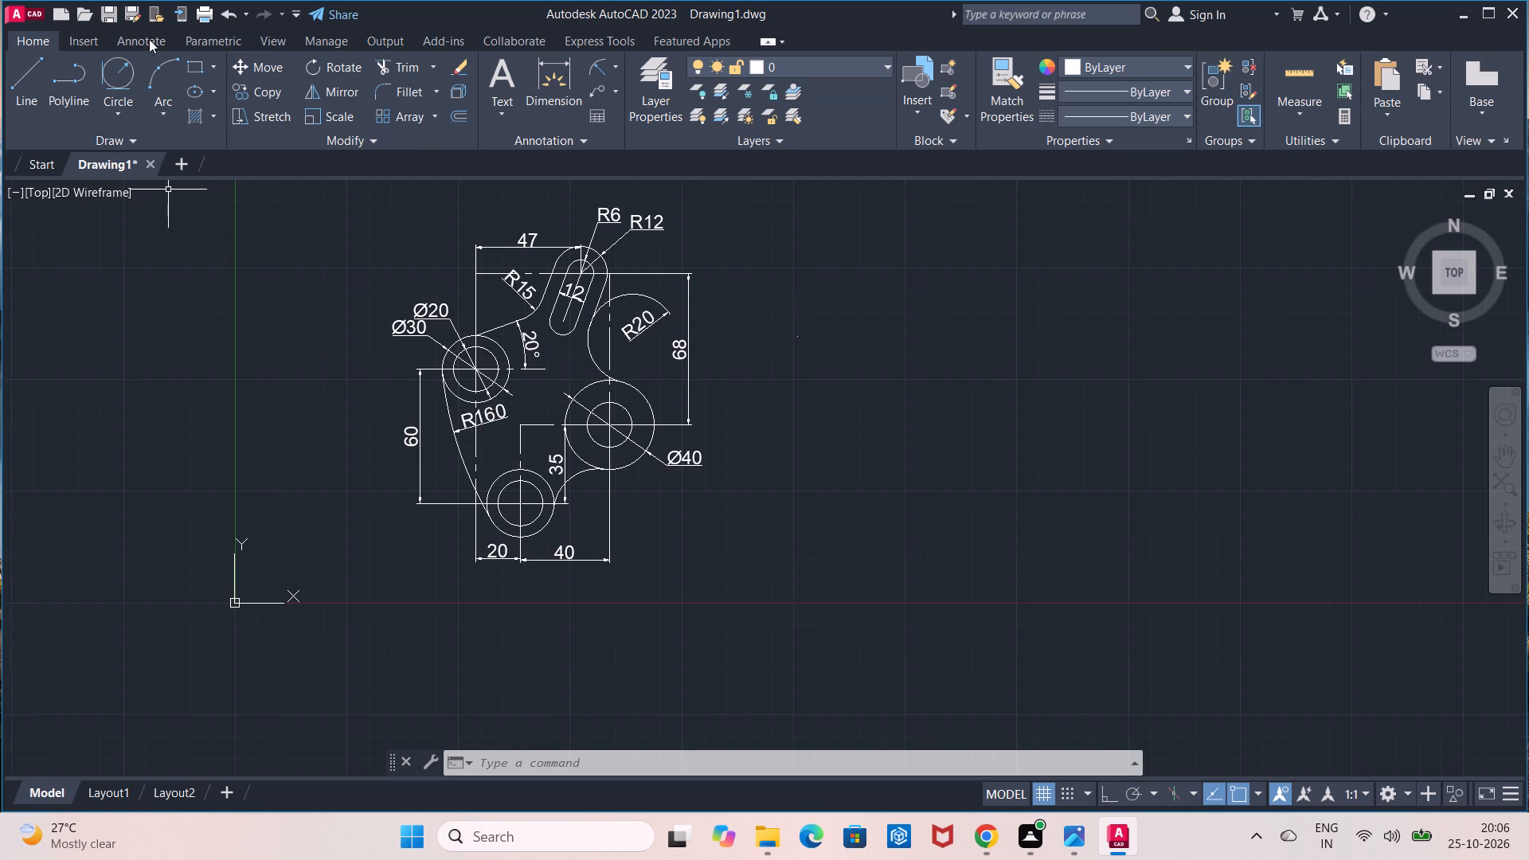
# Turn off command logging with the LOGFILEOFF command.
pyautogui.click(643, 766)
pyautogui.write('logfile')
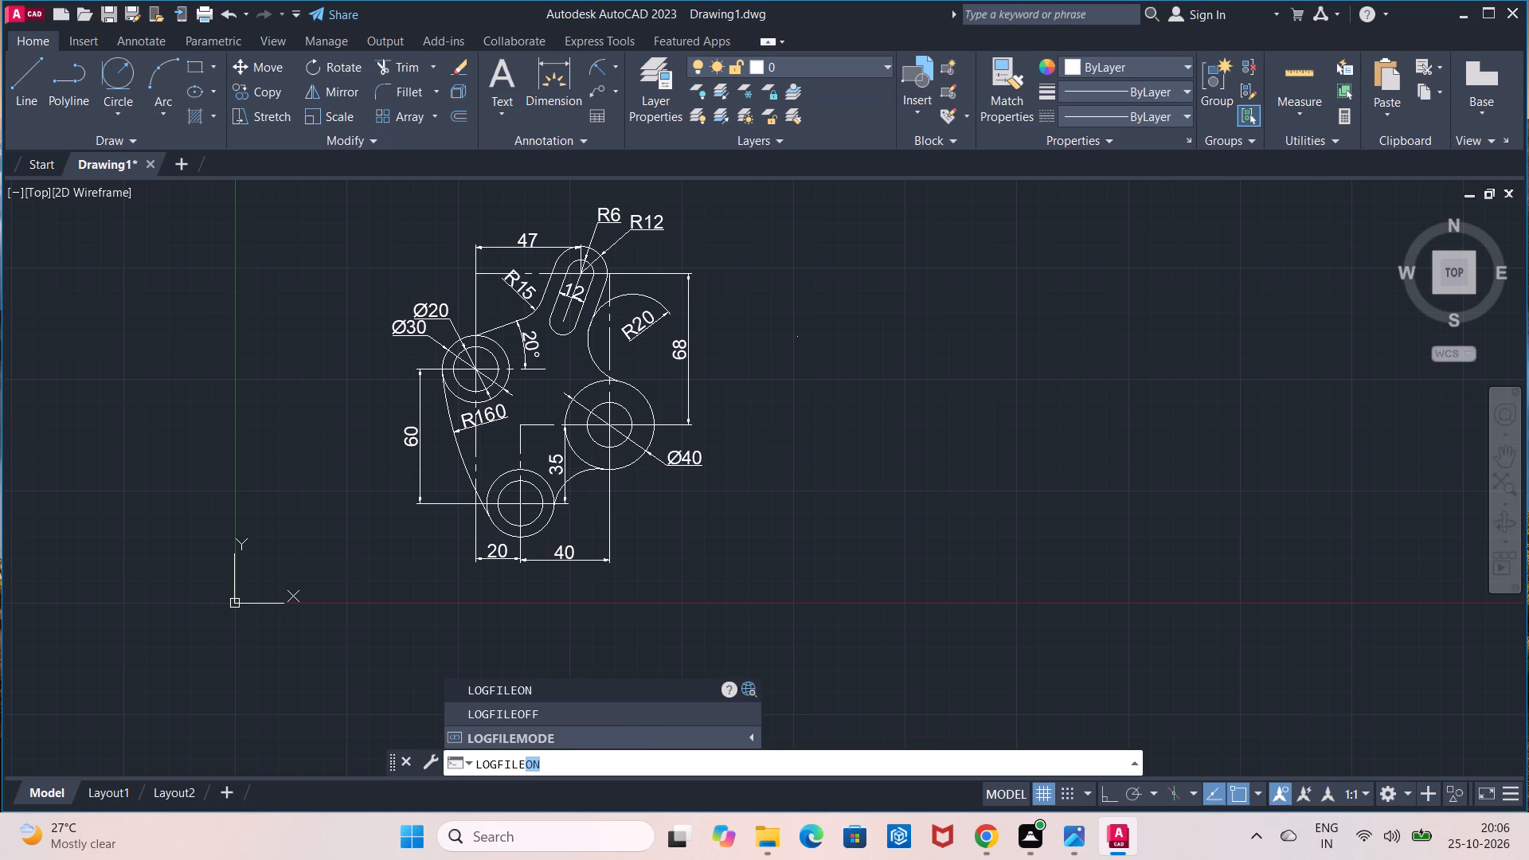
pyautogui.click(625, 709)
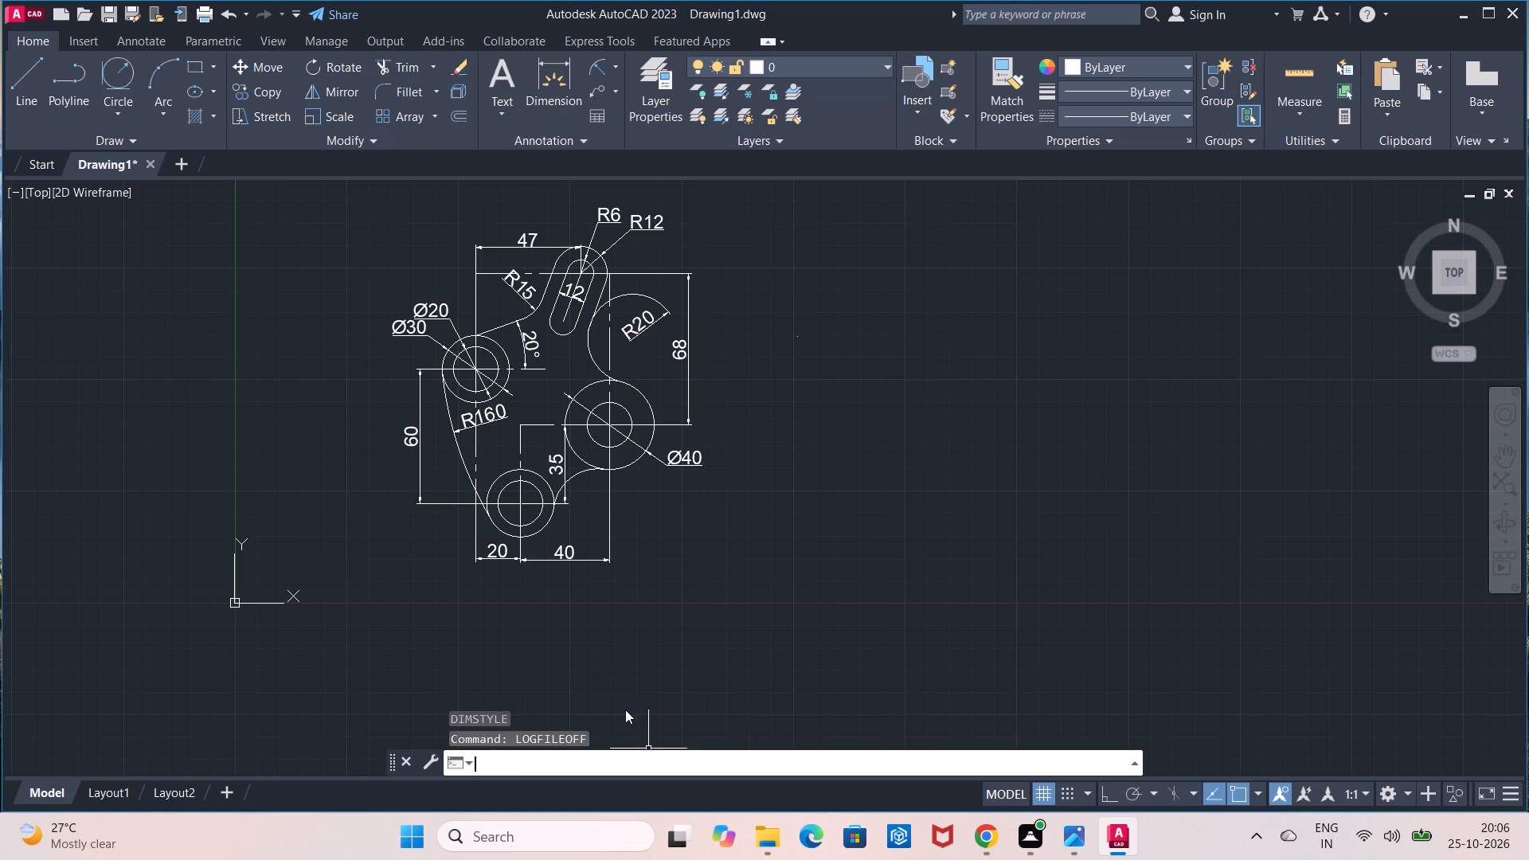
# Save the drawing in the Documents folder as Selector Plate, in AutoCAD 2018 Drawing format.
pyautogui.click(106, 17)
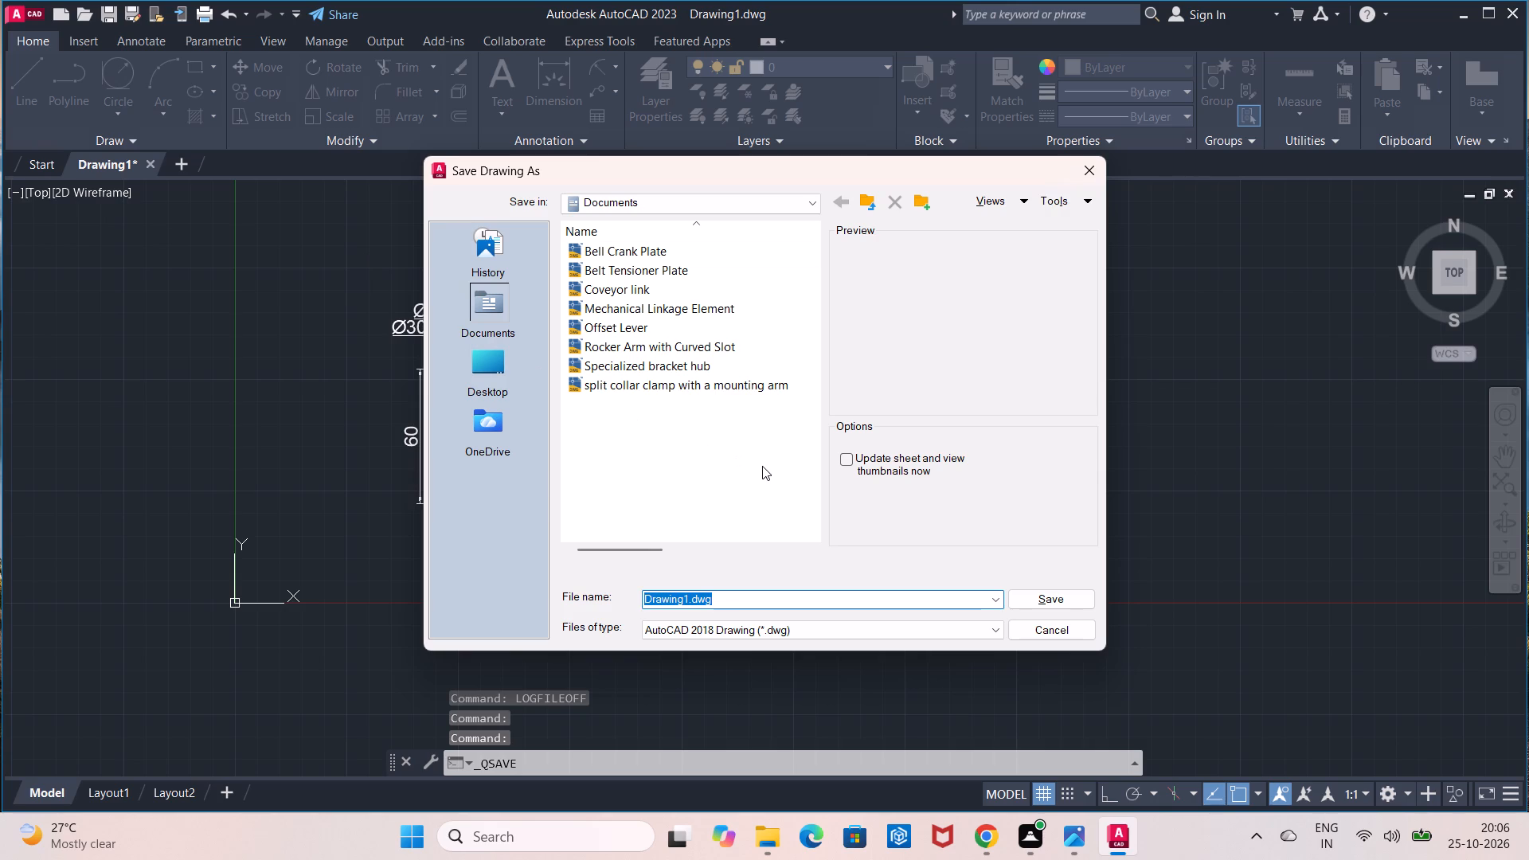
pyautogui.press('BackSpace')
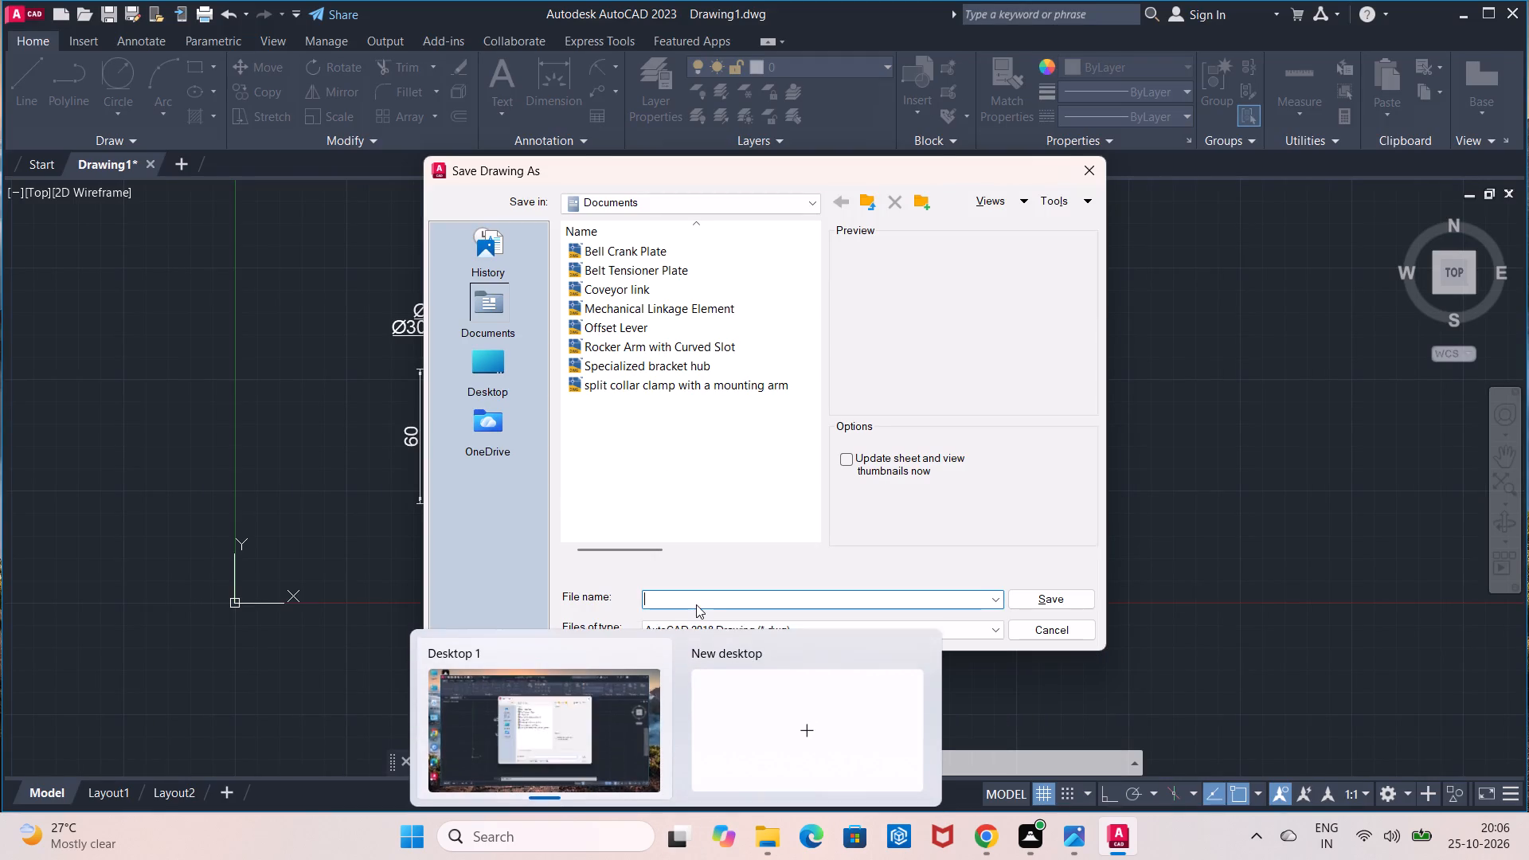
pyautogui.click(696, 604)
pyautogui.press('s')
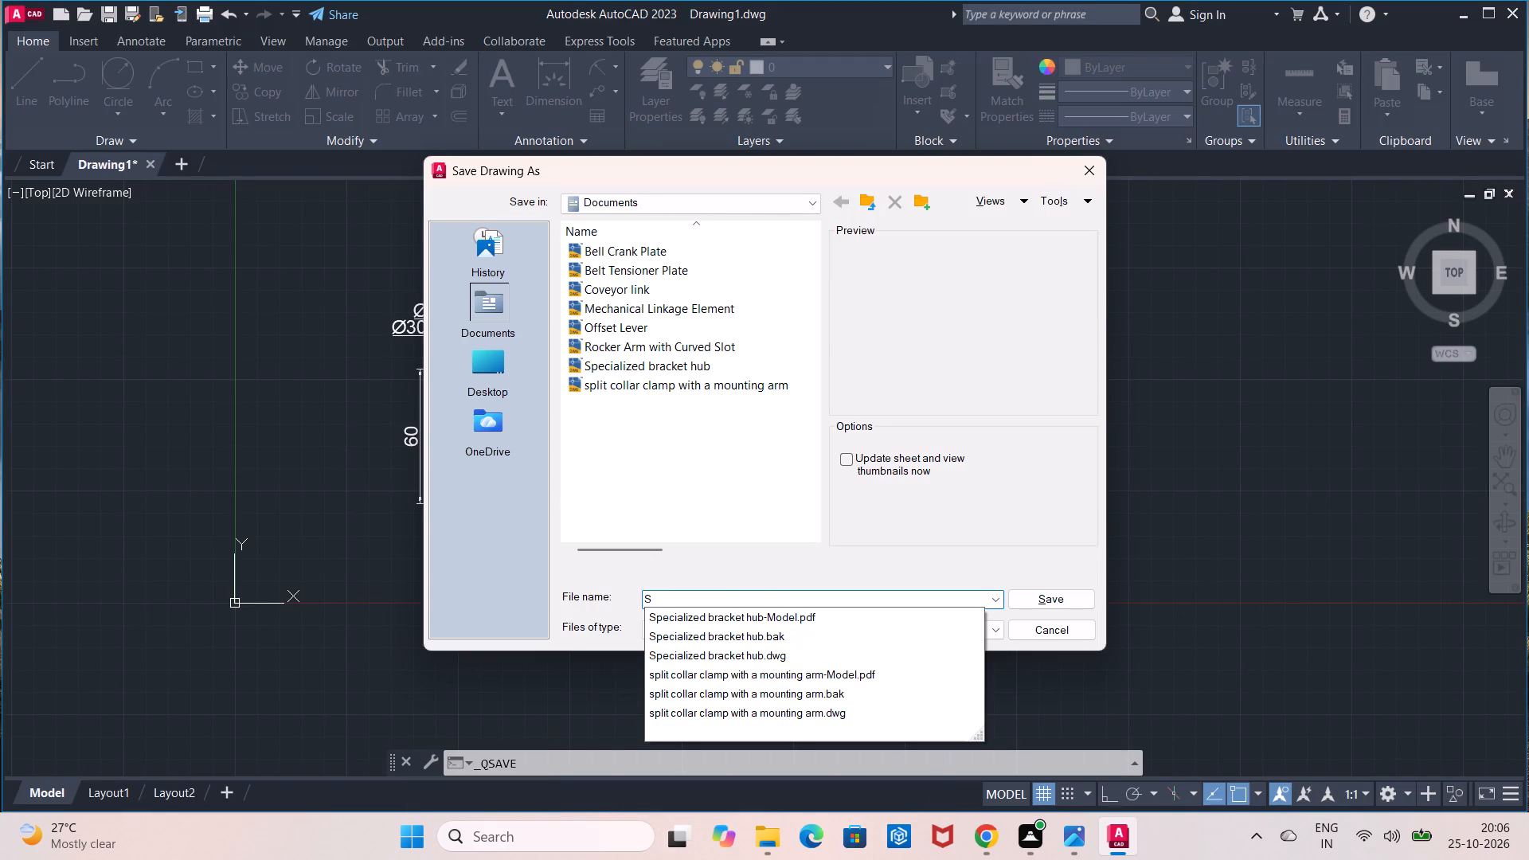
pyautogui.press('e')
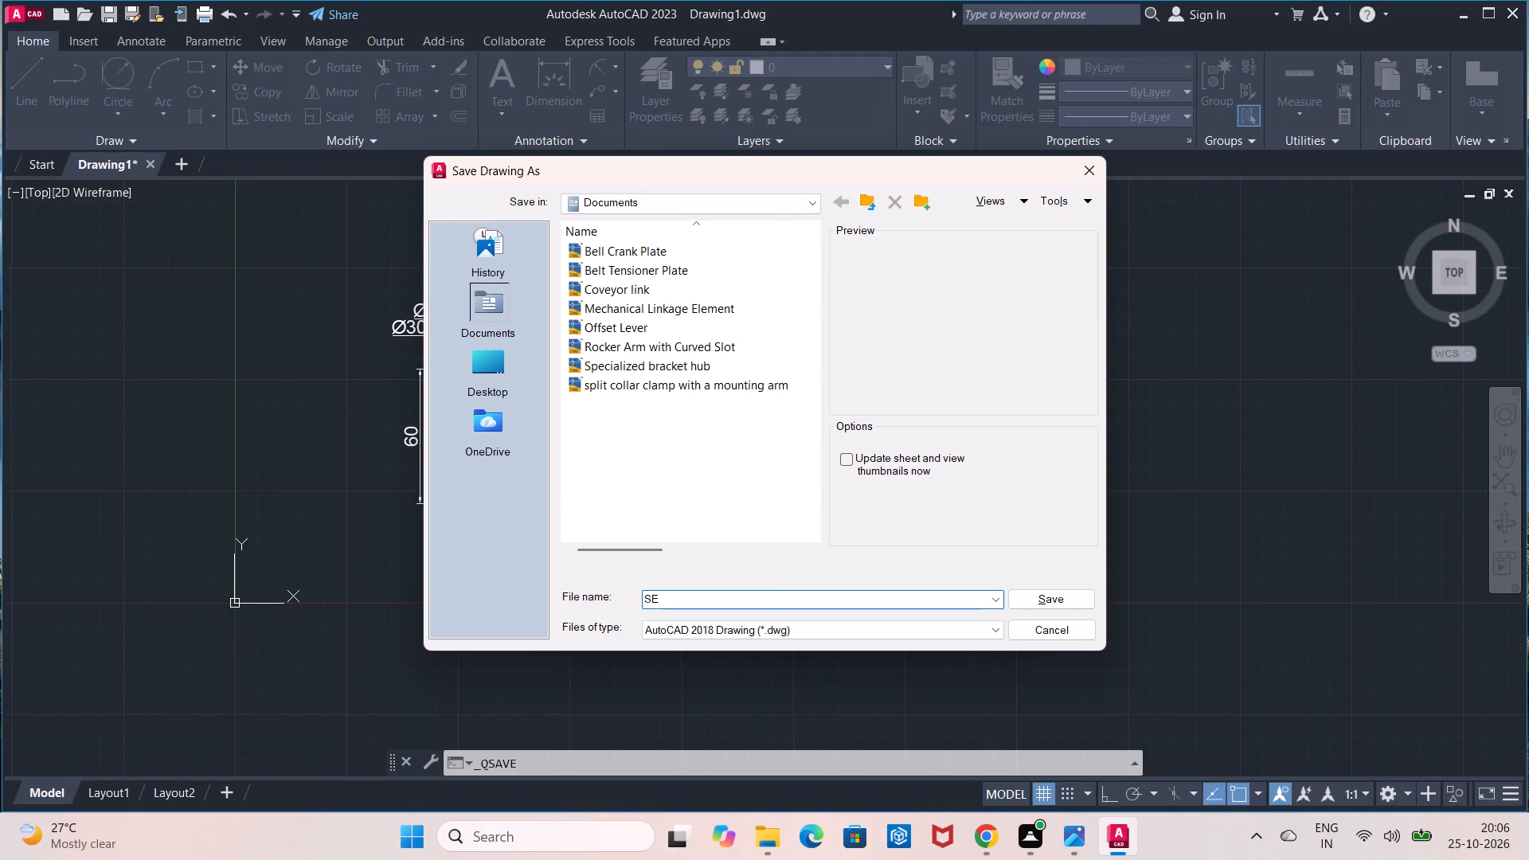
pyautogui.press('BackSpace')
pyautogui.write('elector')
pyautogui.press('space')
pyautogui.press('p')
pyautogui.click(1038, 602)
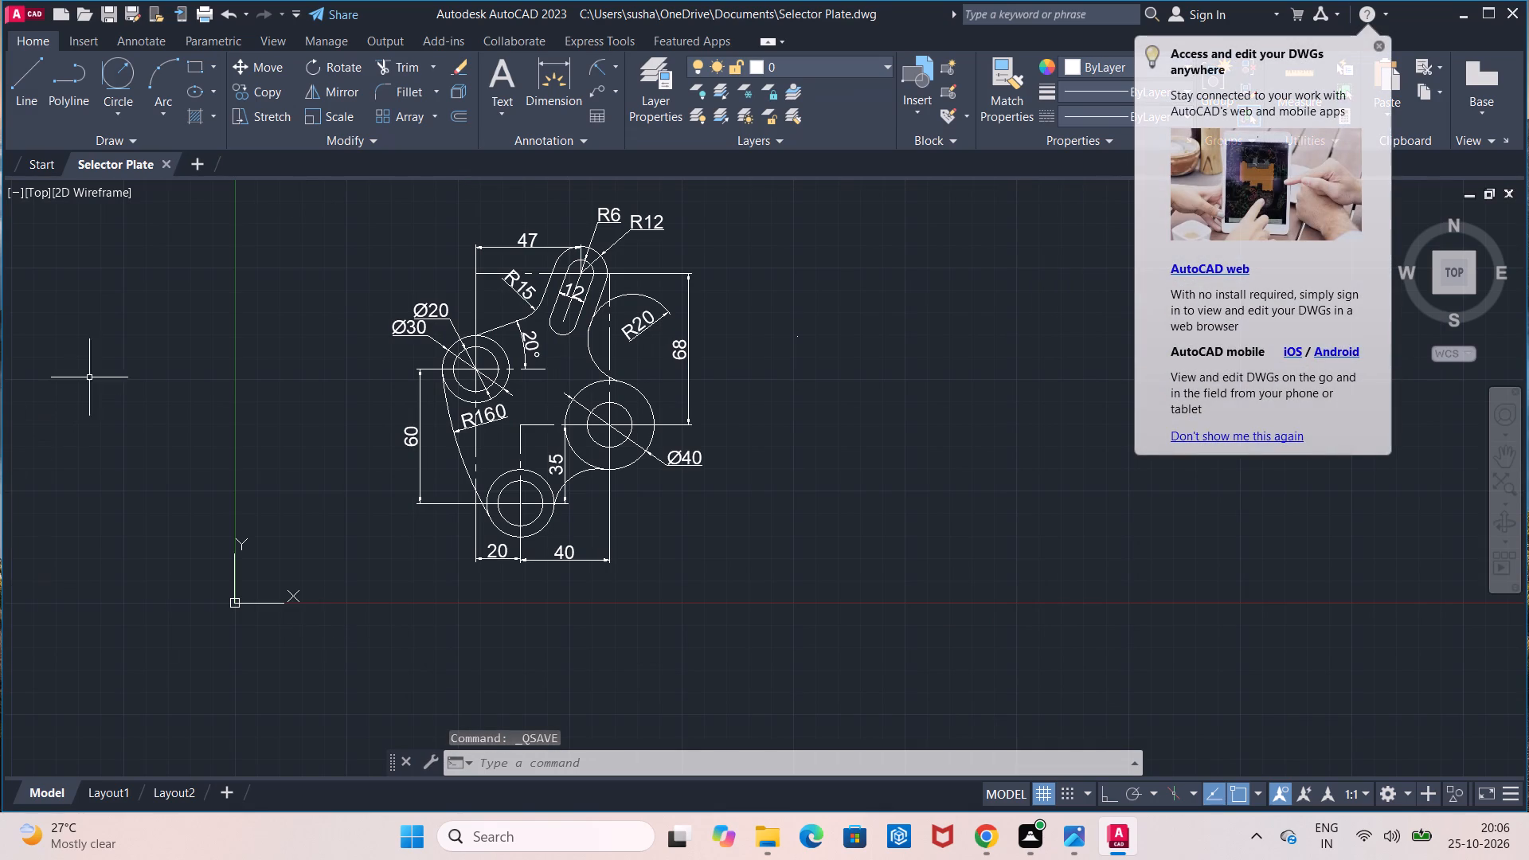
# Set up a plot on ISO A4 (297.00 x 210.00 MM) paper in landscape orientation, centred on the sheet.
pyautogui.click(205, 22)
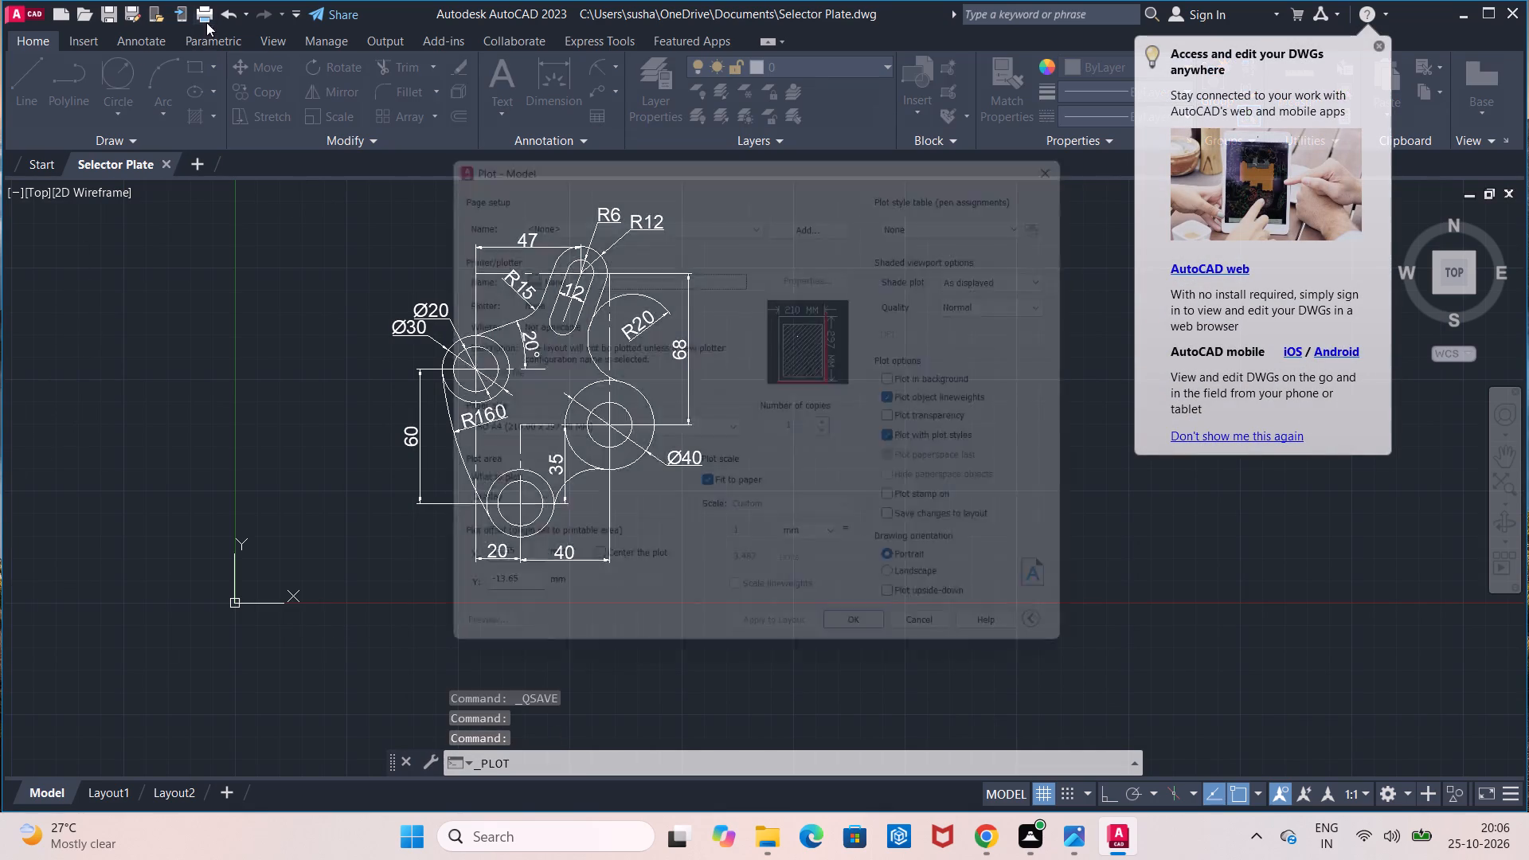
pyautogui.click(588, 434)
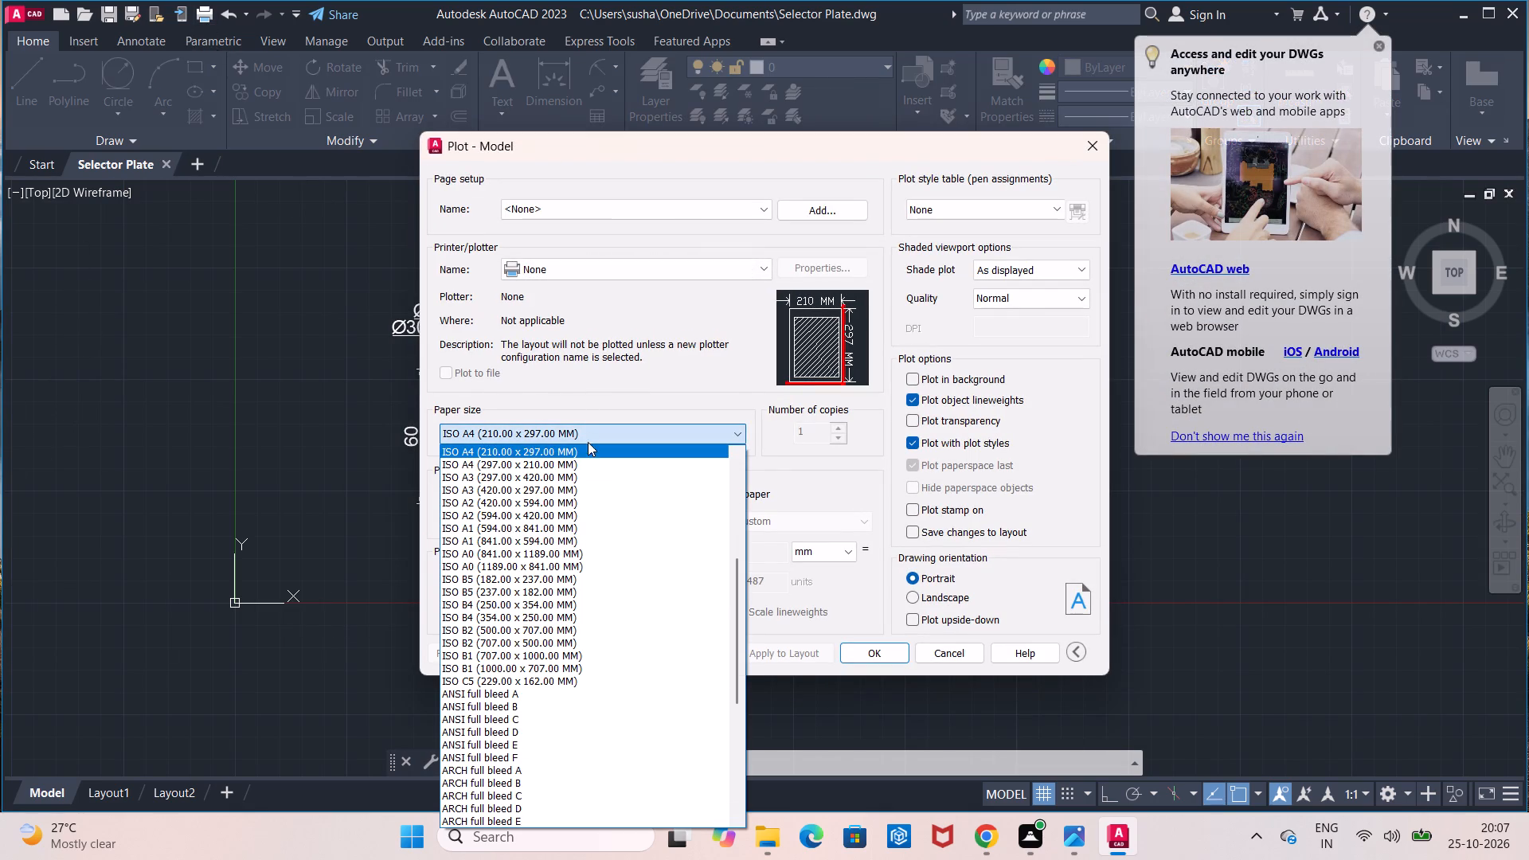
pyautogui.click(589, 462)
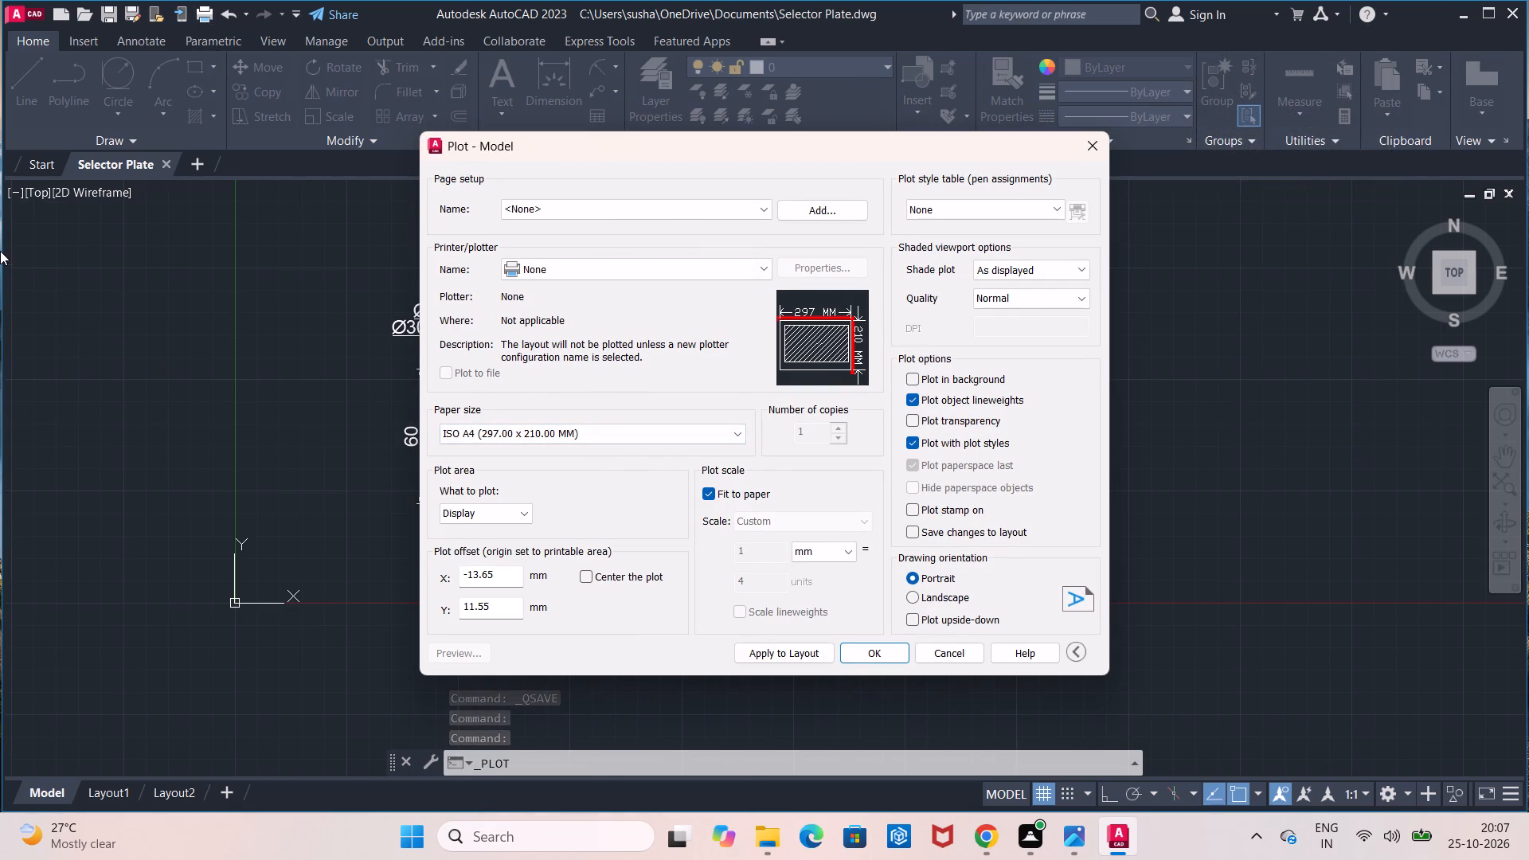
pyautogui.click(909, 591)
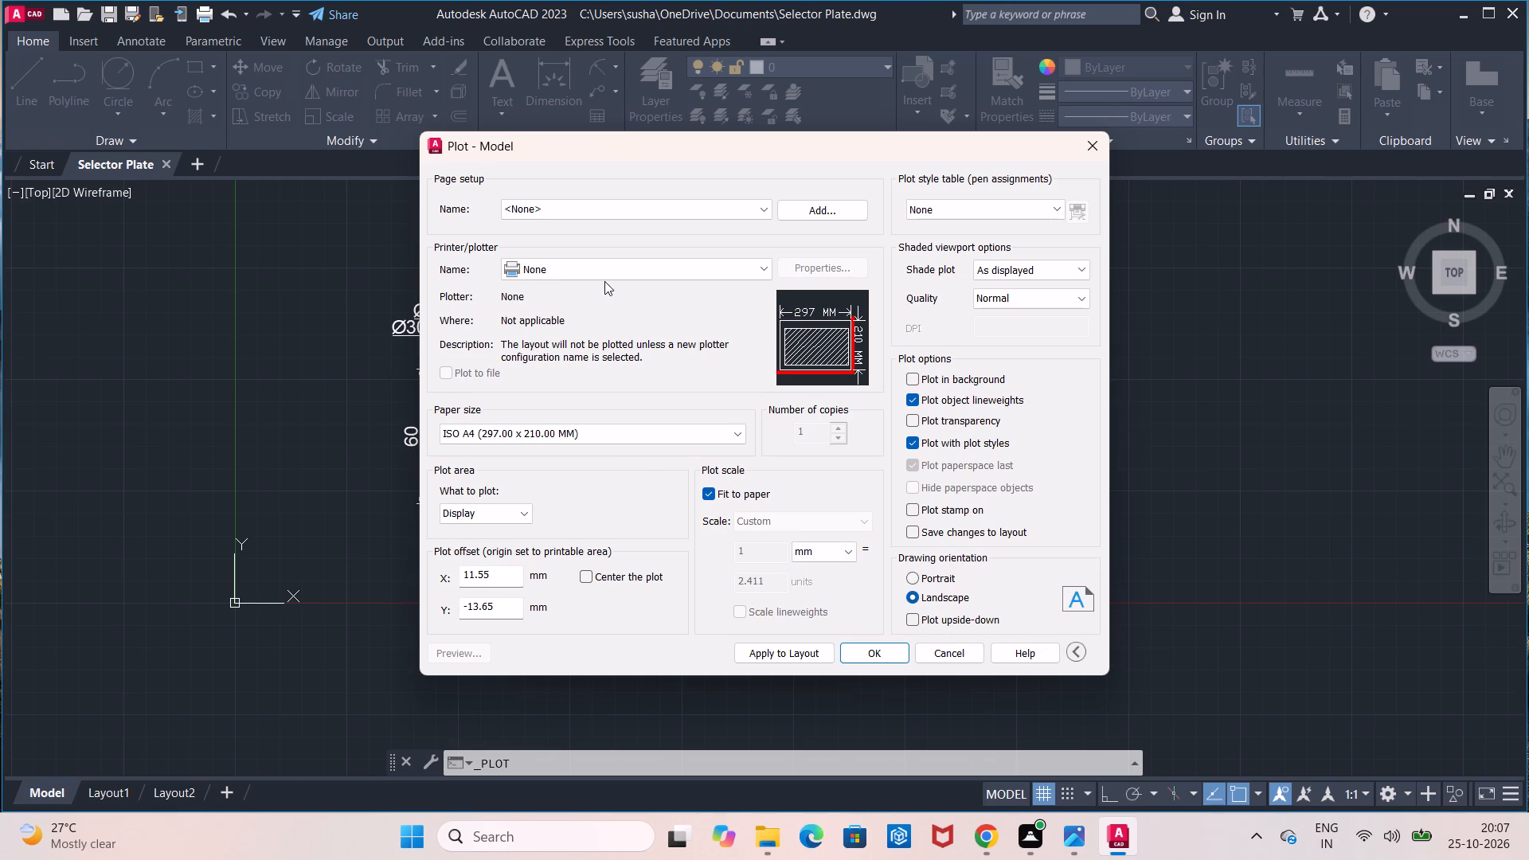
pyautogui.click(592, 580)
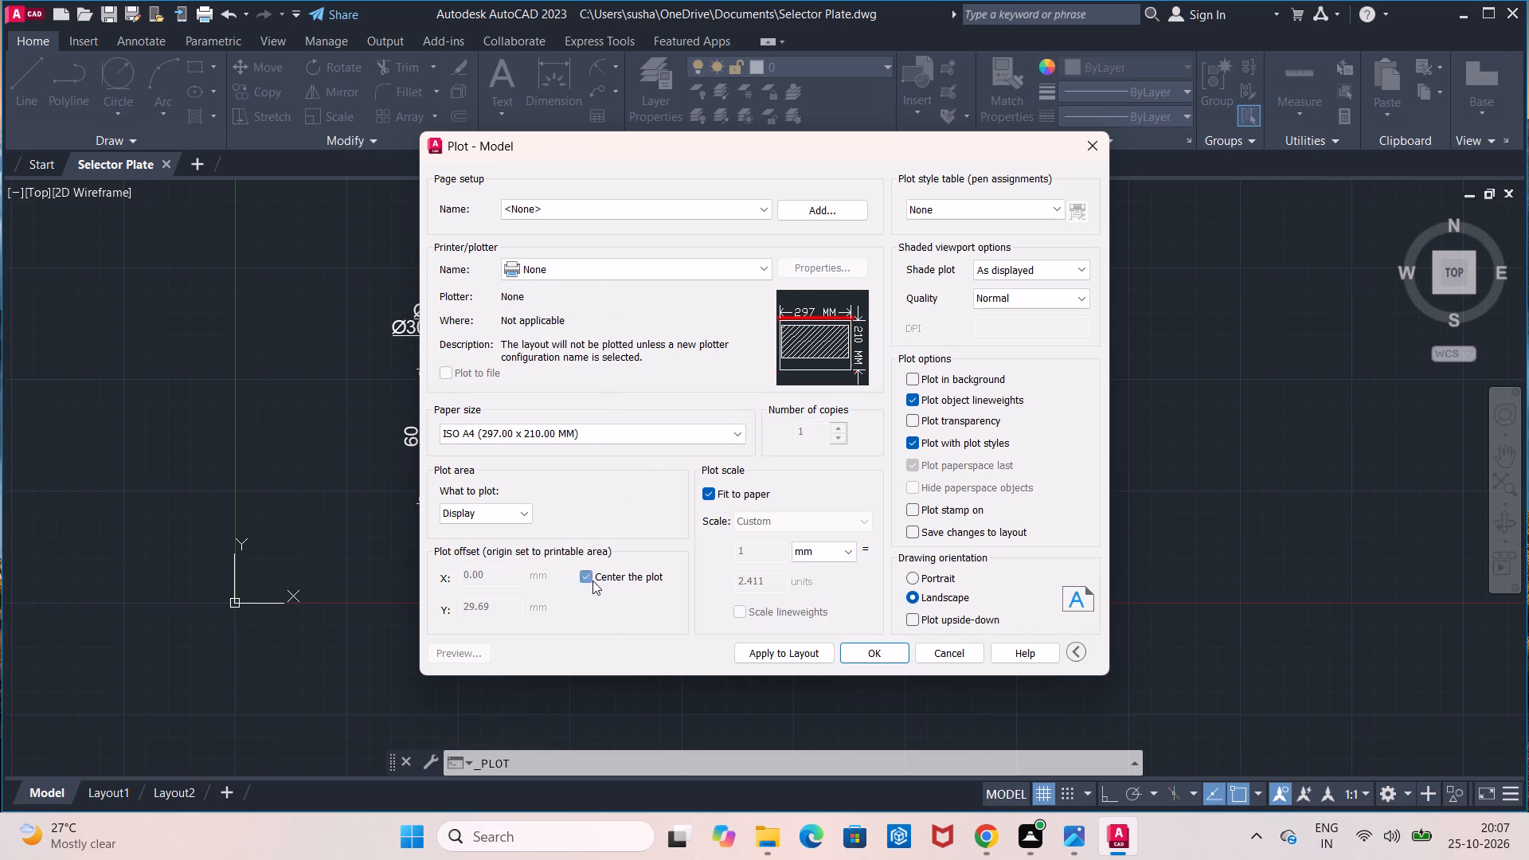
# Set the plot area to a window enclosing the whole plate and all its dimensions.
pyautogui.click(503, 519)
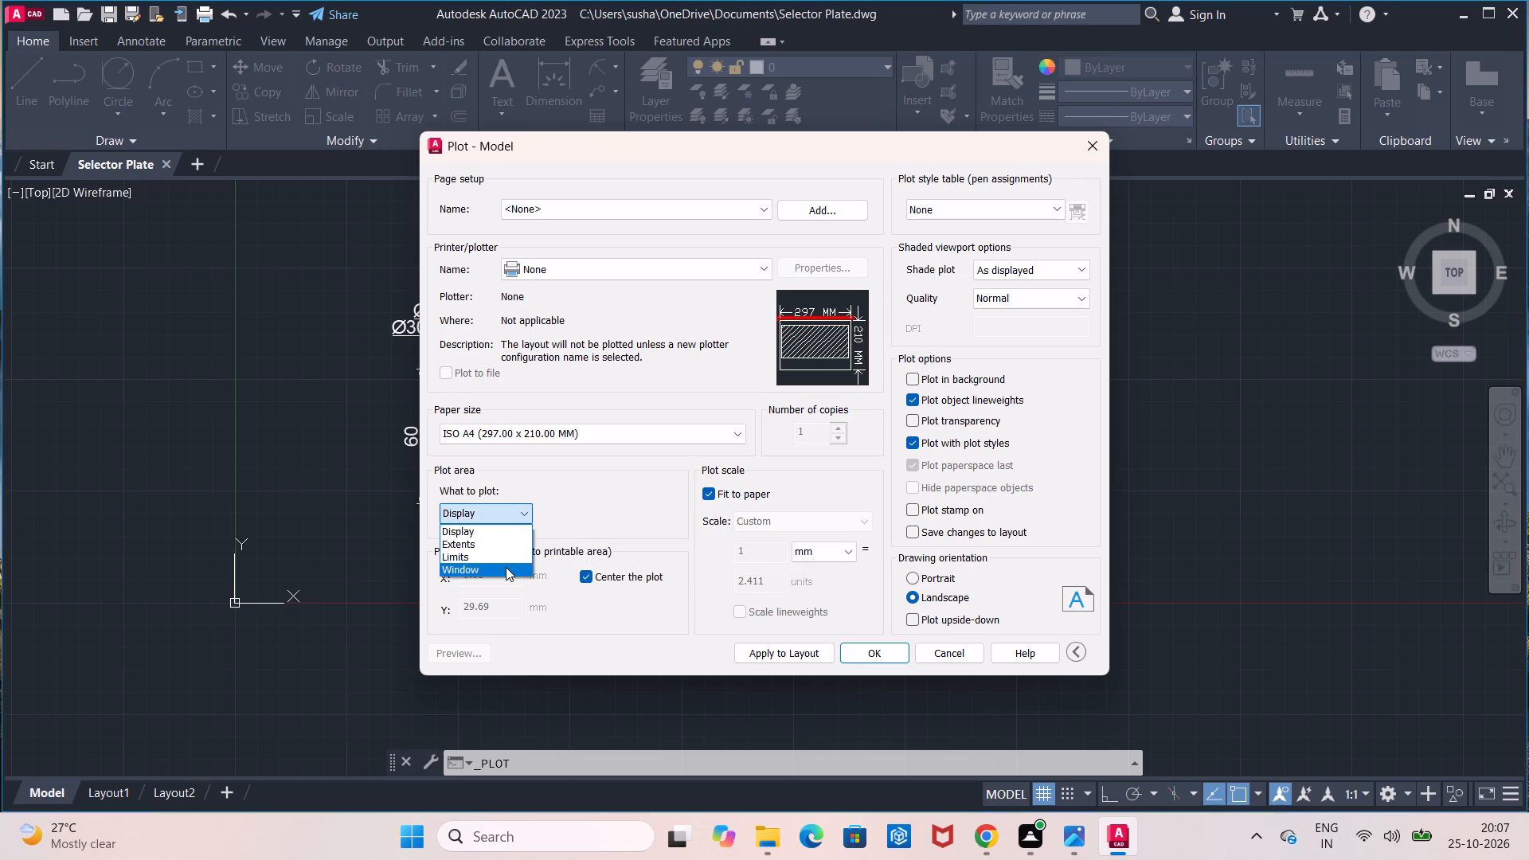
pyautogui.click(506, 572)
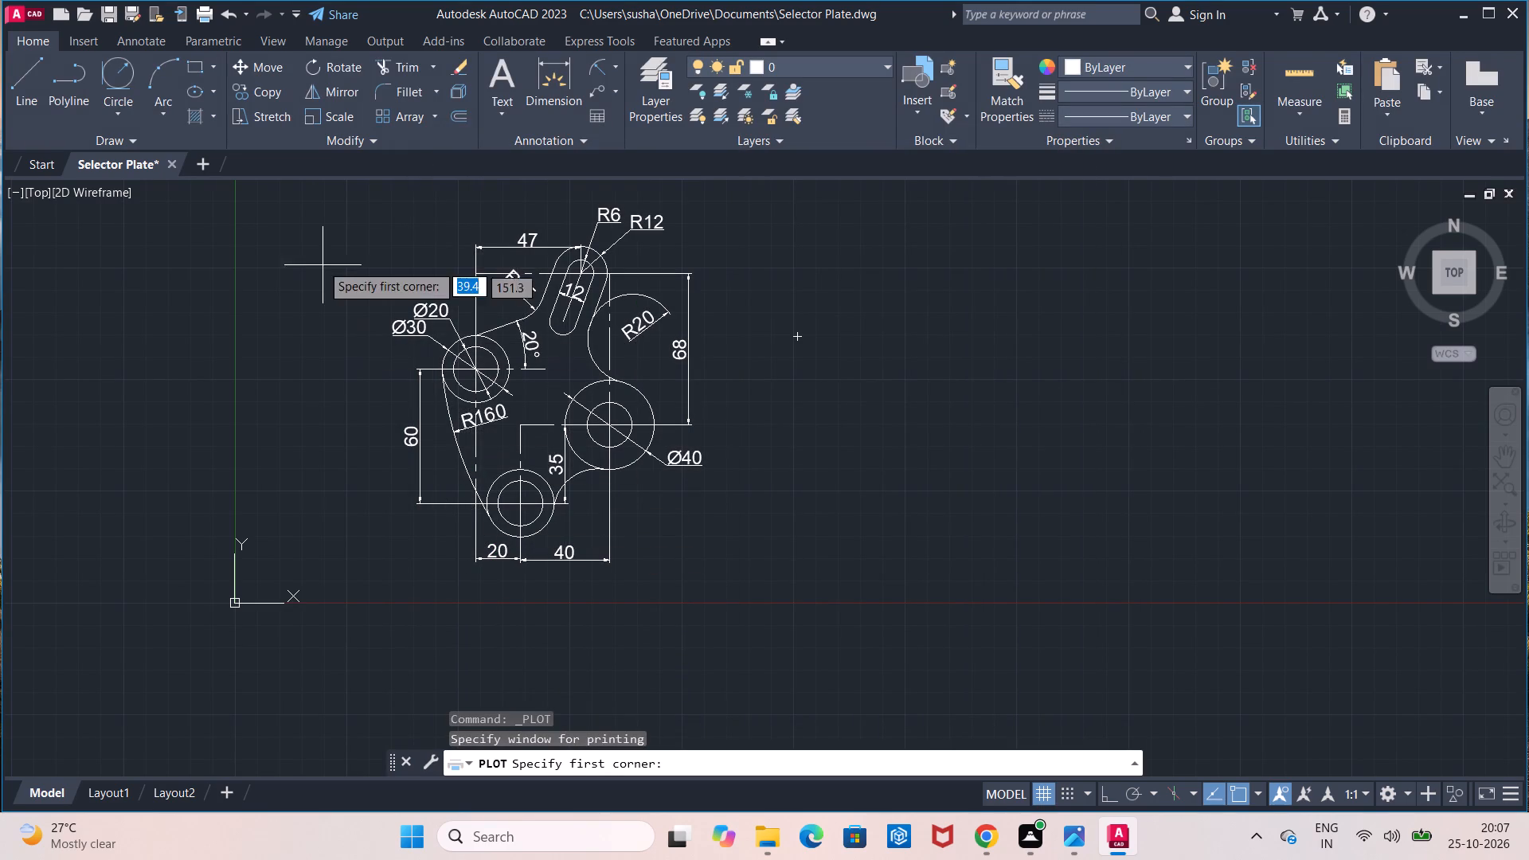
pyautogui.click(309, 186)
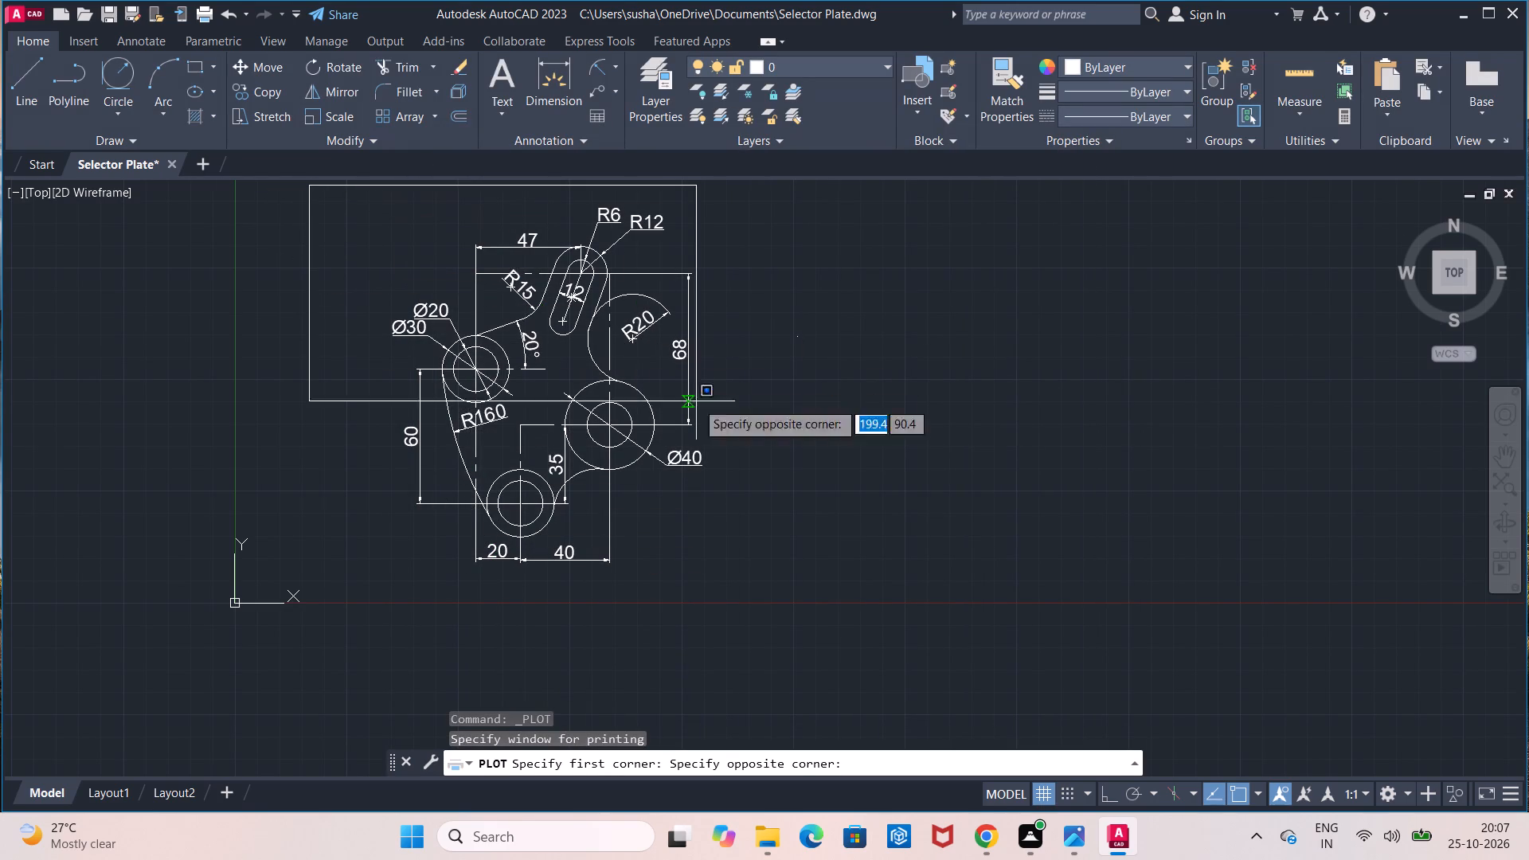
pyautogui.click(780, 580)
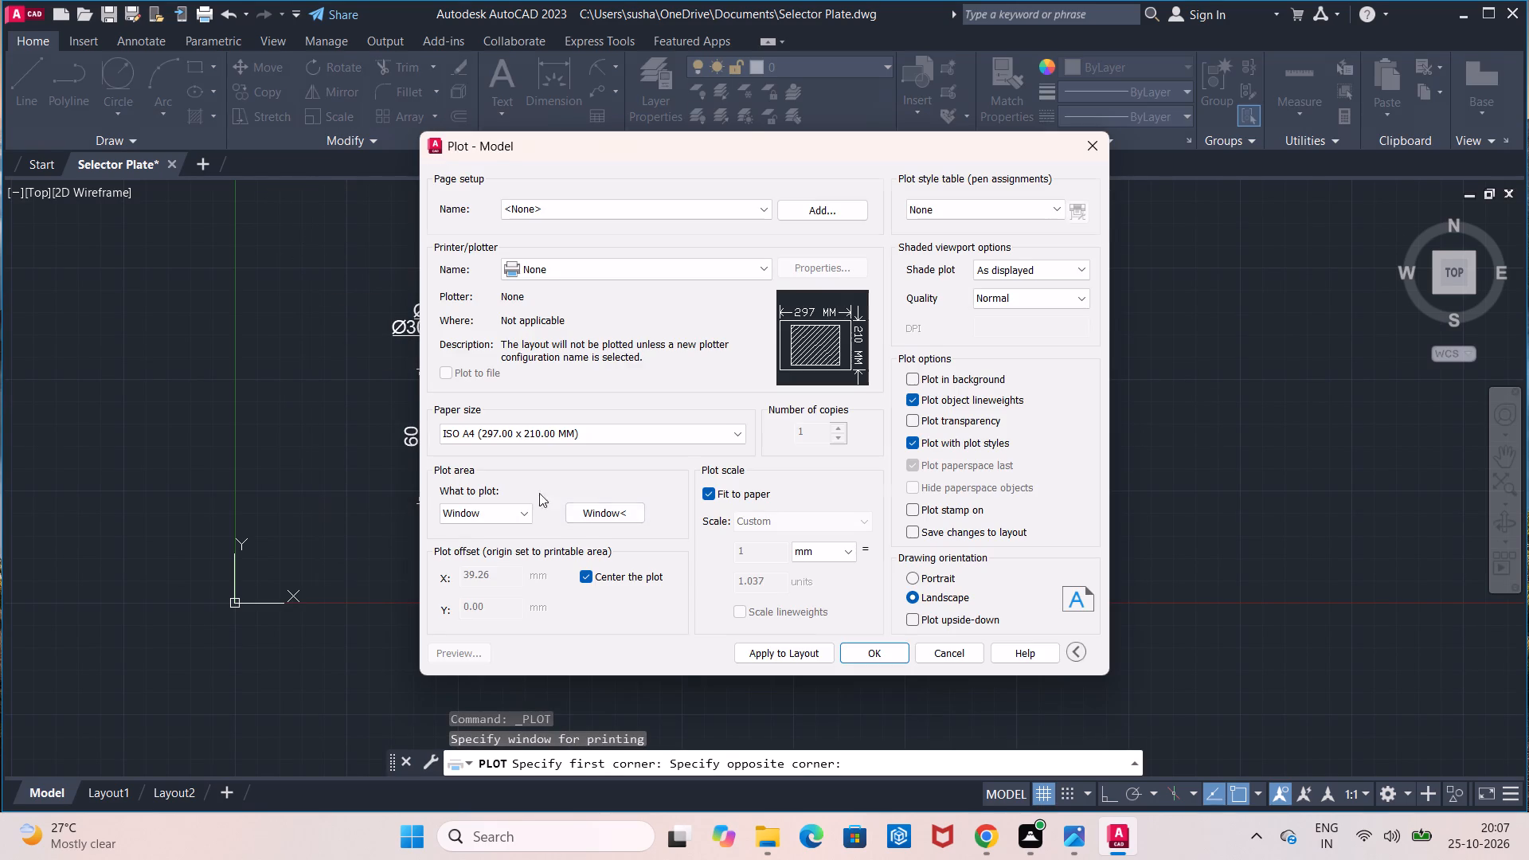
# Plot the drawing with DWG To PDF.pc3 and save the PDF under the suggested file name.
pyautogui.click(621, 271)
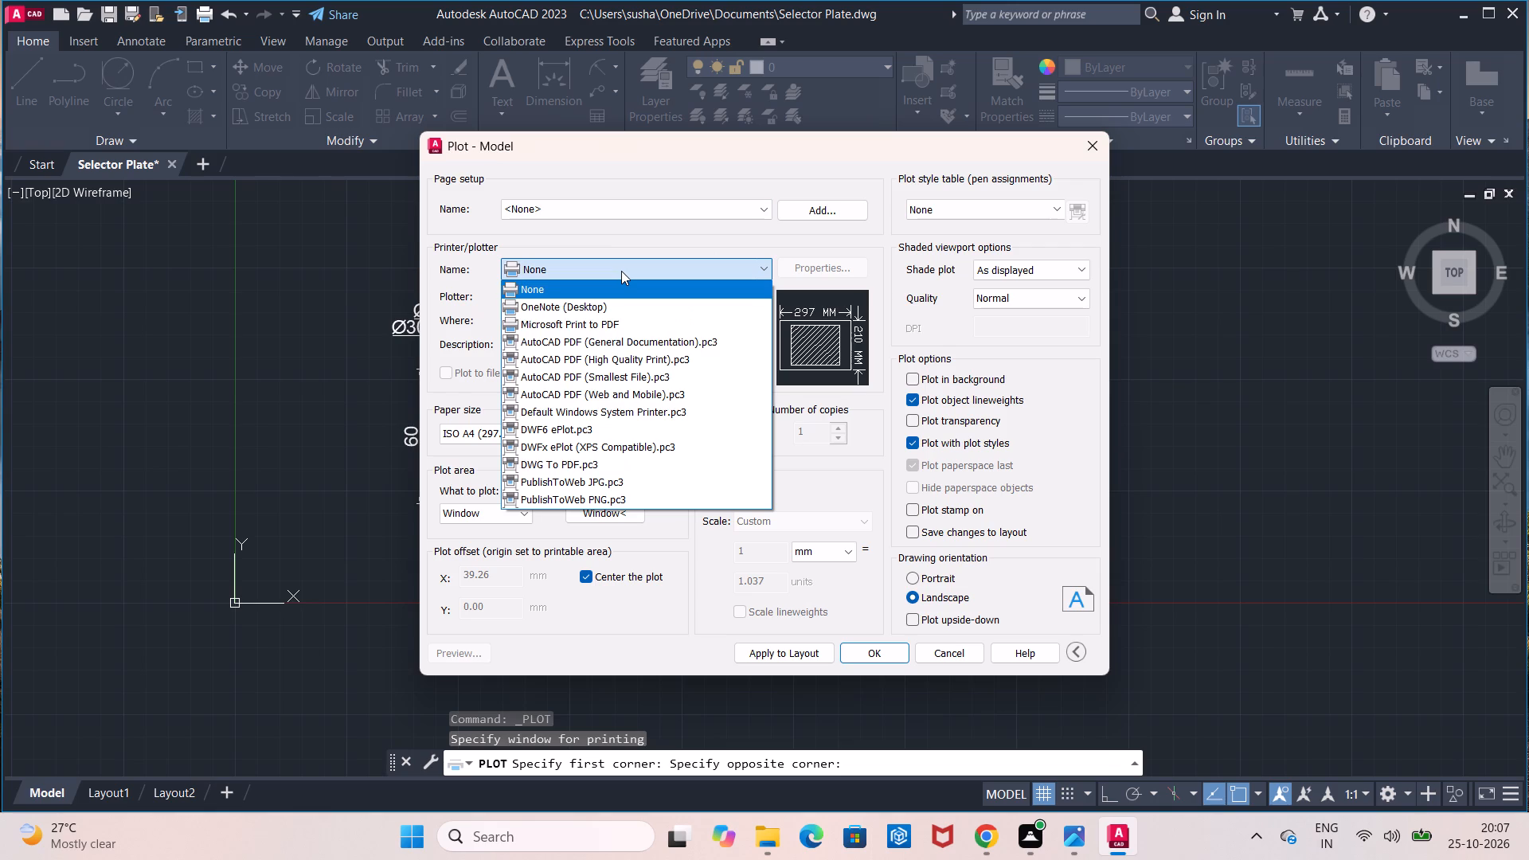
pyautogui.click(631, 461)
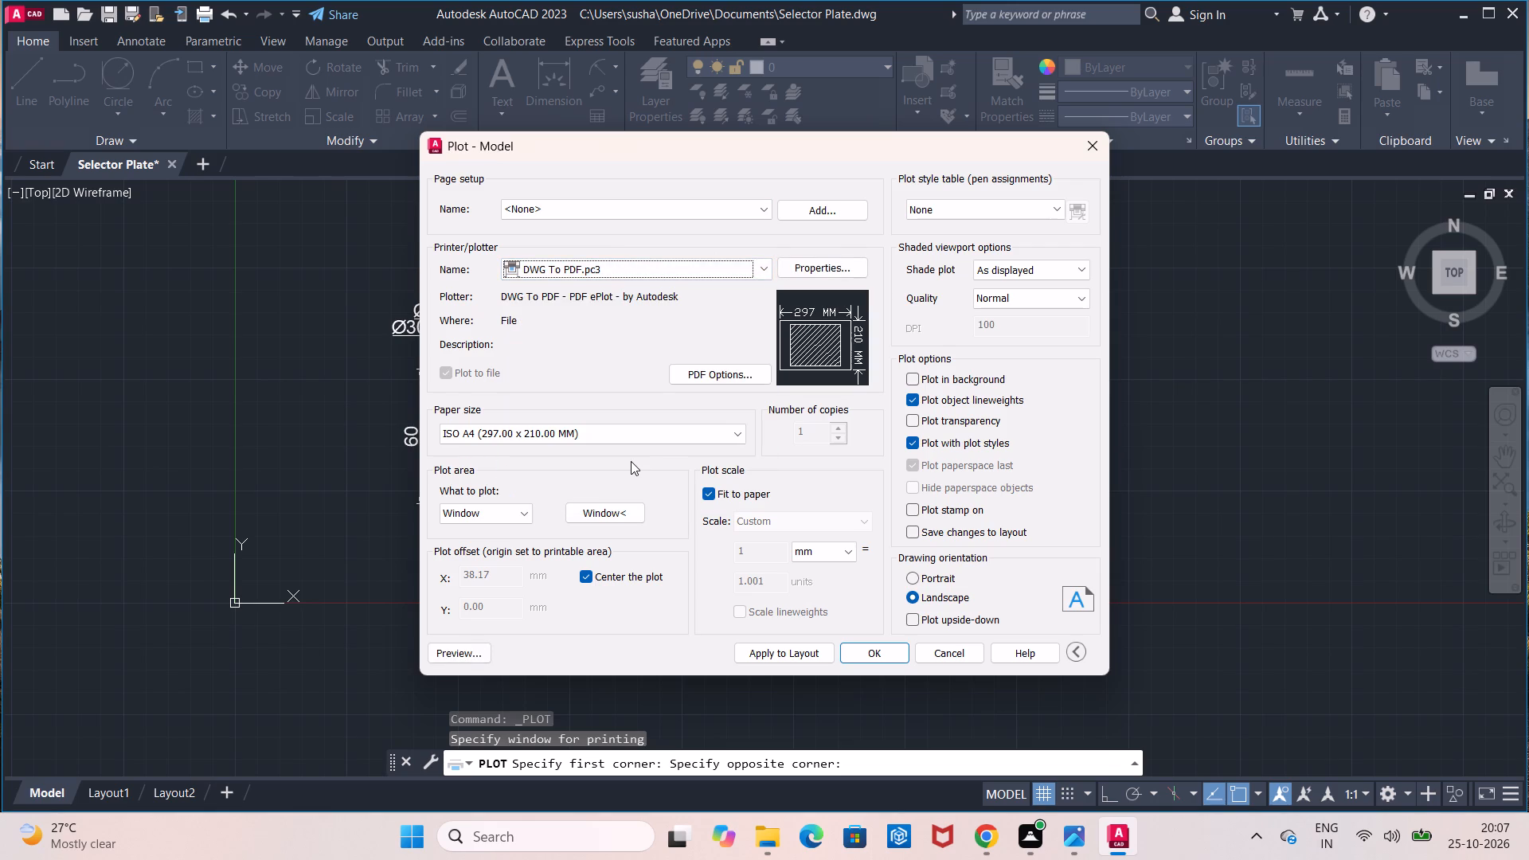
pyautogui.click(877, 650)
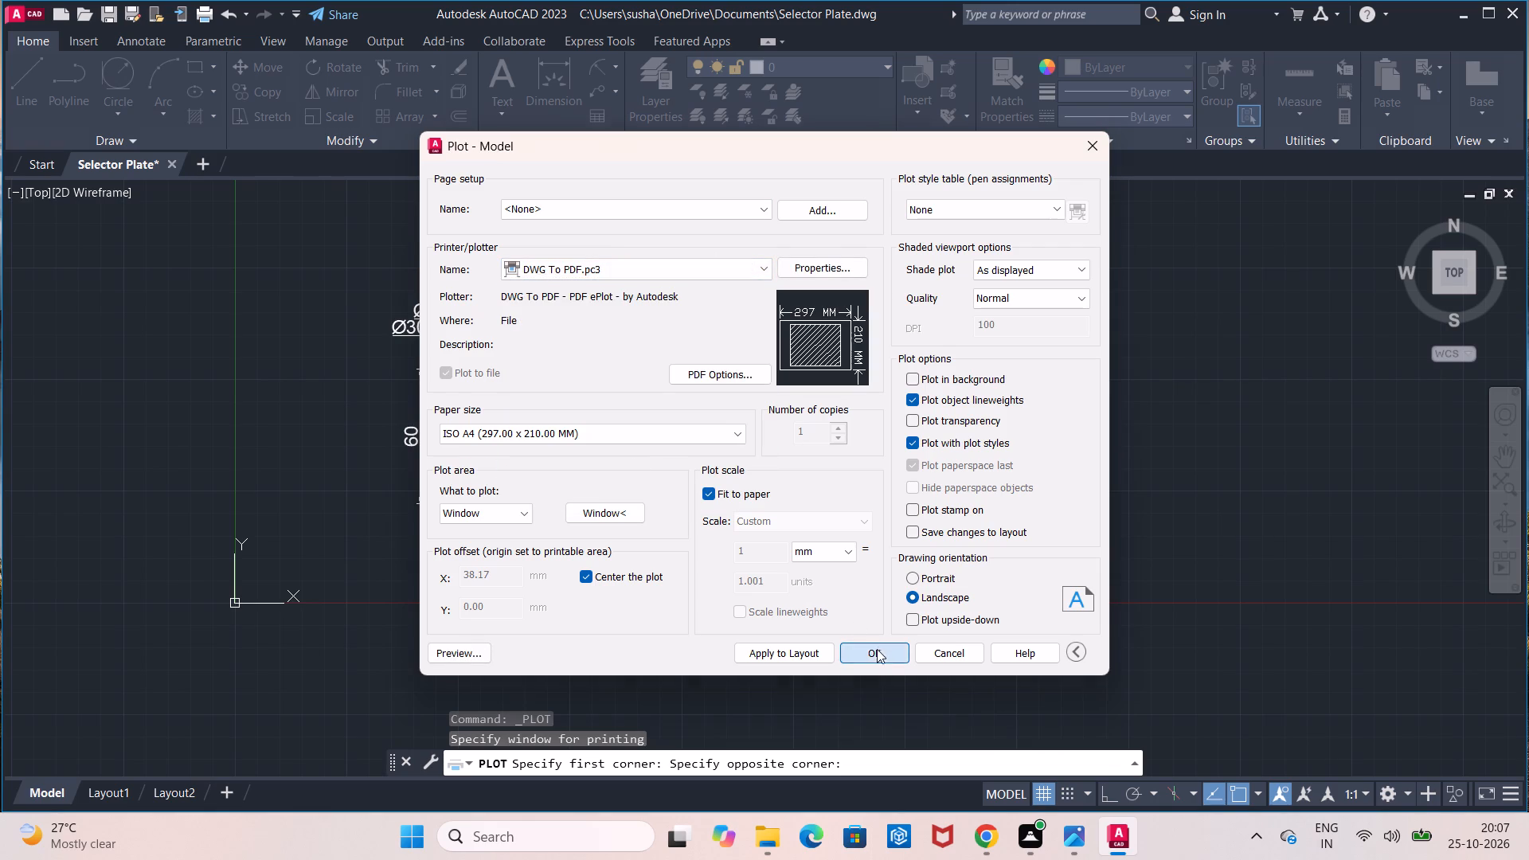
pyautogui.click(1014, 607)
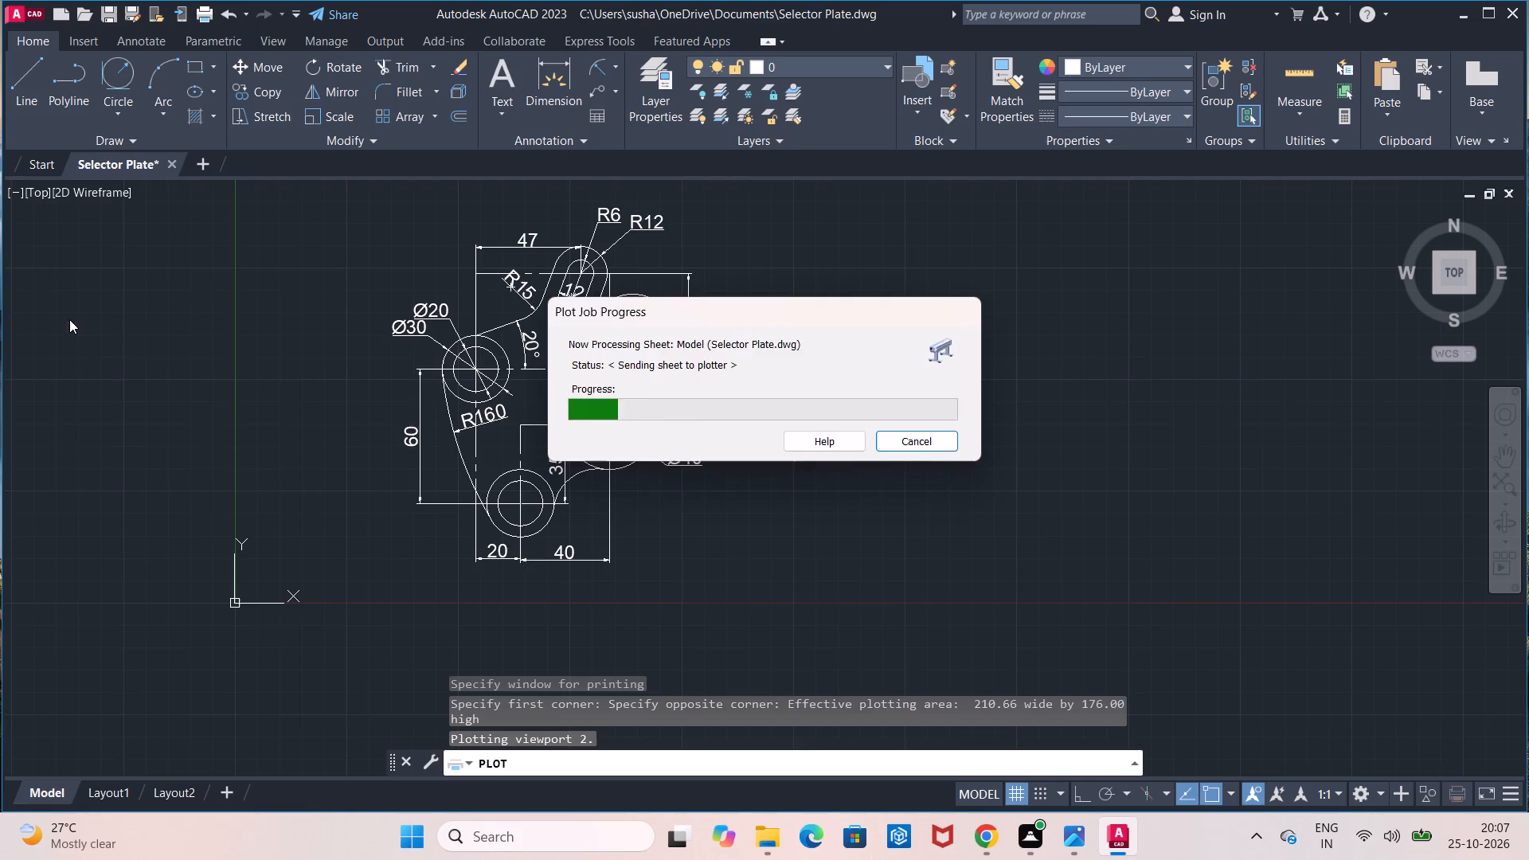
# Examine the plotted selector plate PDF in Microsoft Edge, checking its outline and dimensions, and close the browser.
pyautogui.scroll(-2, 261, 369)
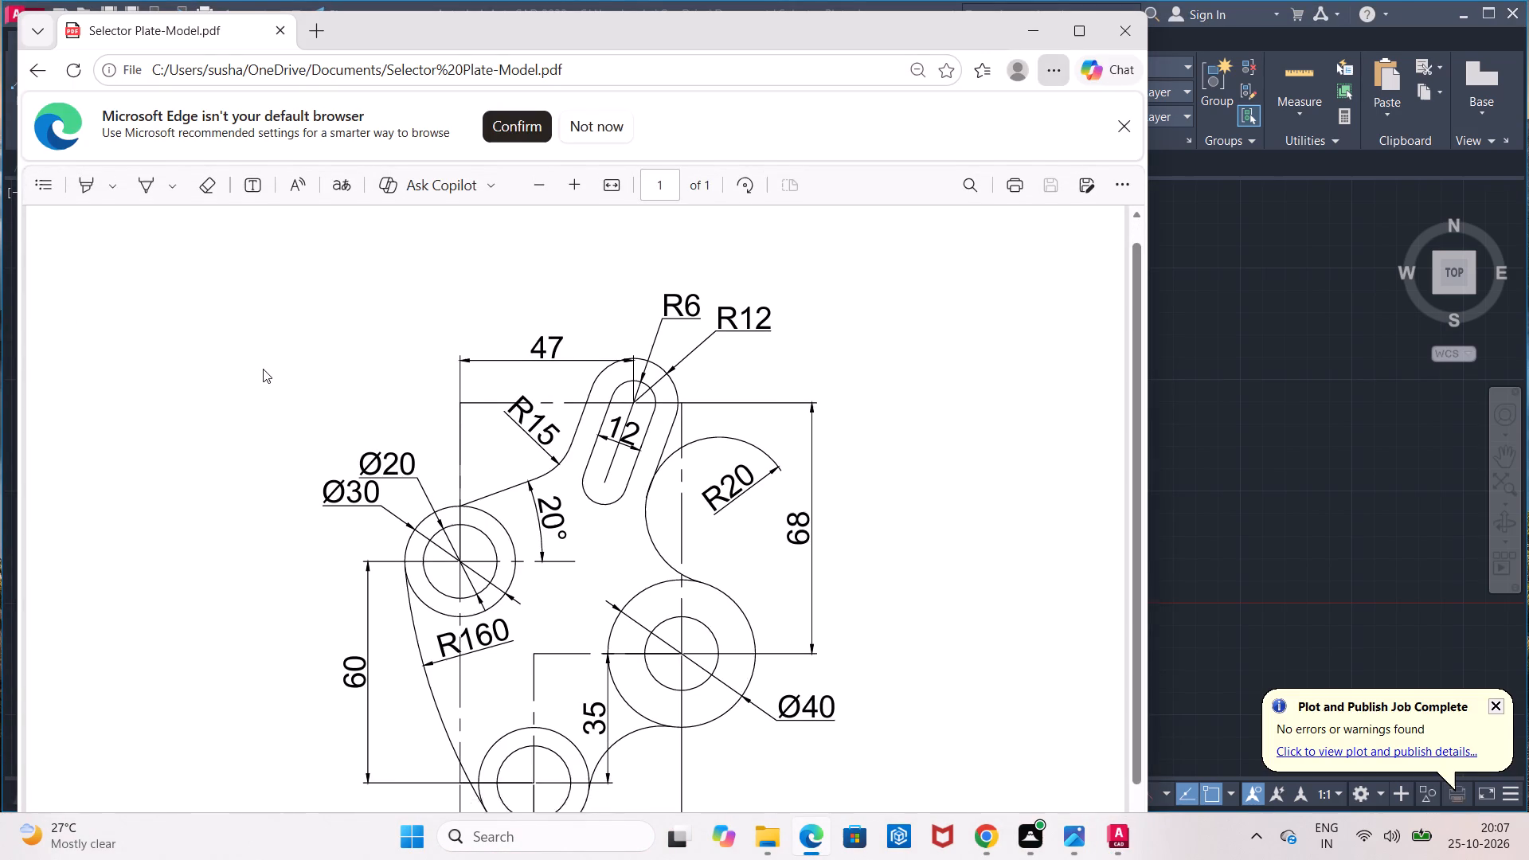
pyautogui.scroll(-2, 263, 369)
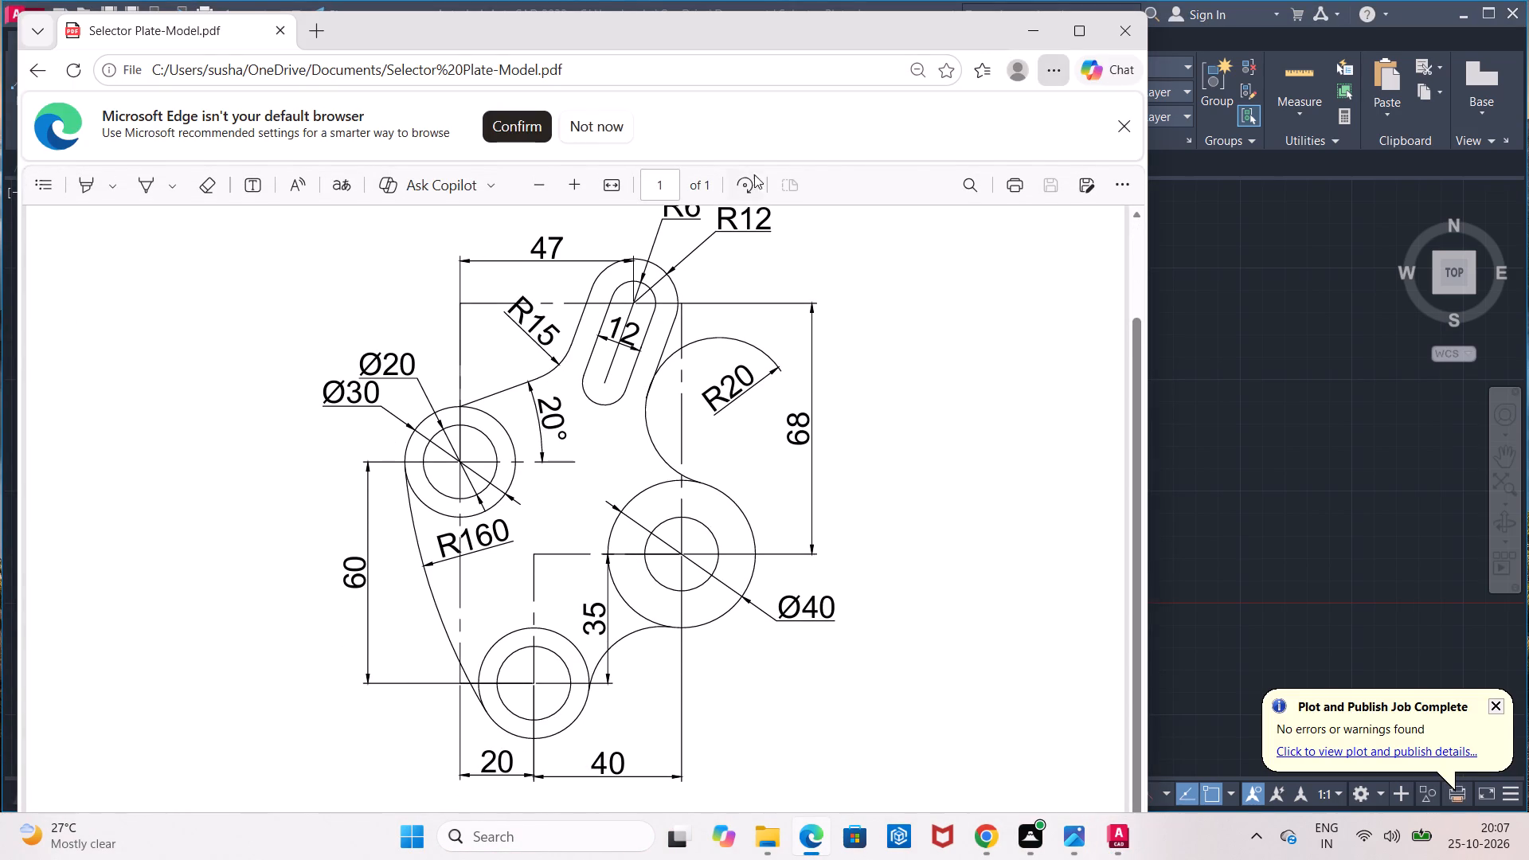
pyautogui.click(1115, 127)
pyautogui.scroll(-1, 913, 376)
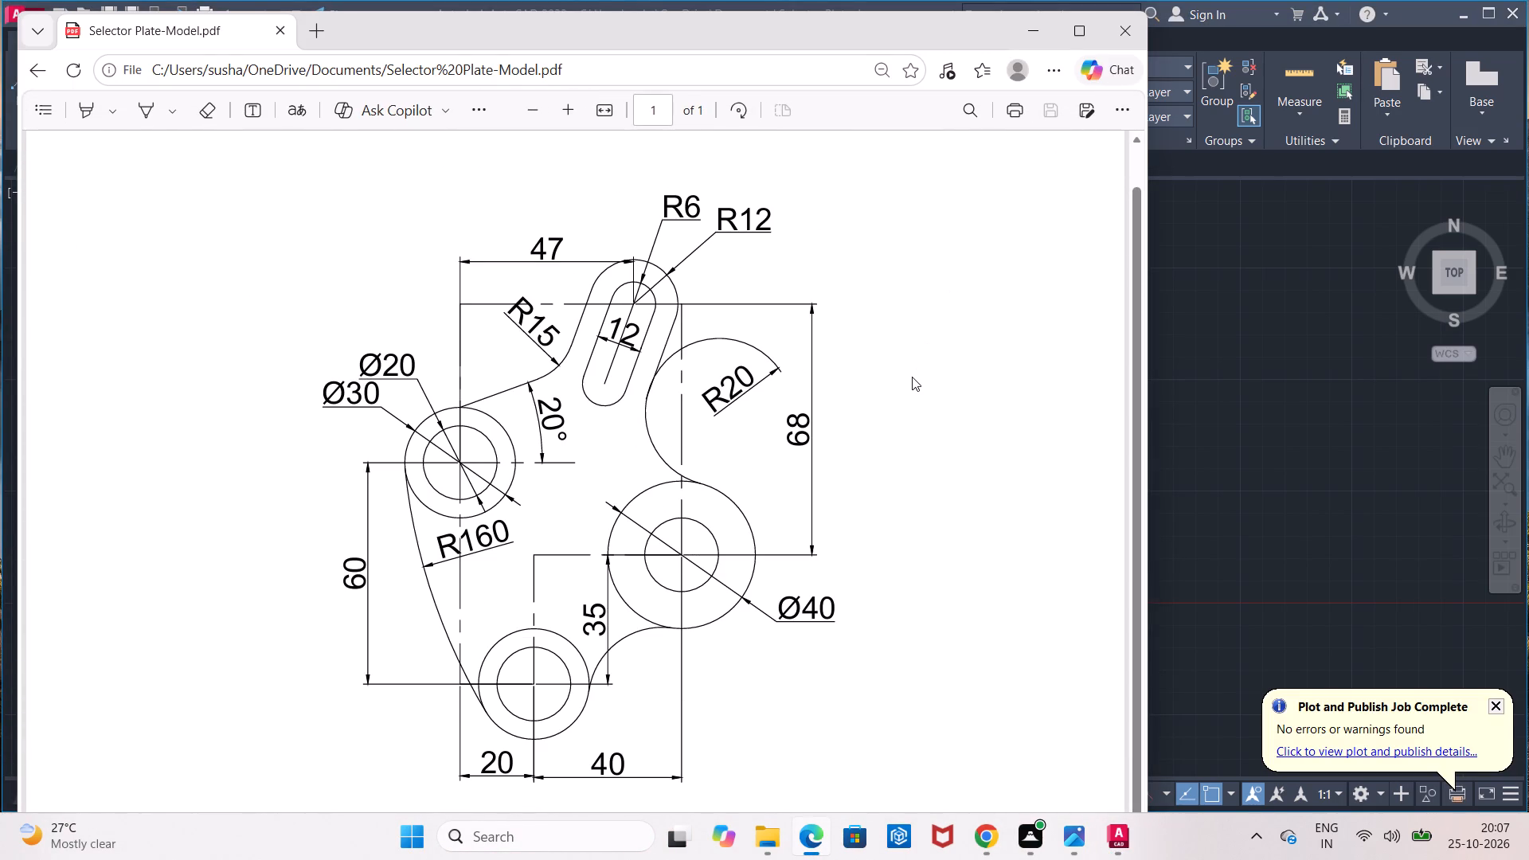
pyautogui.scroll(-1, 912, 377)
pyautogui.click(1113, 39)
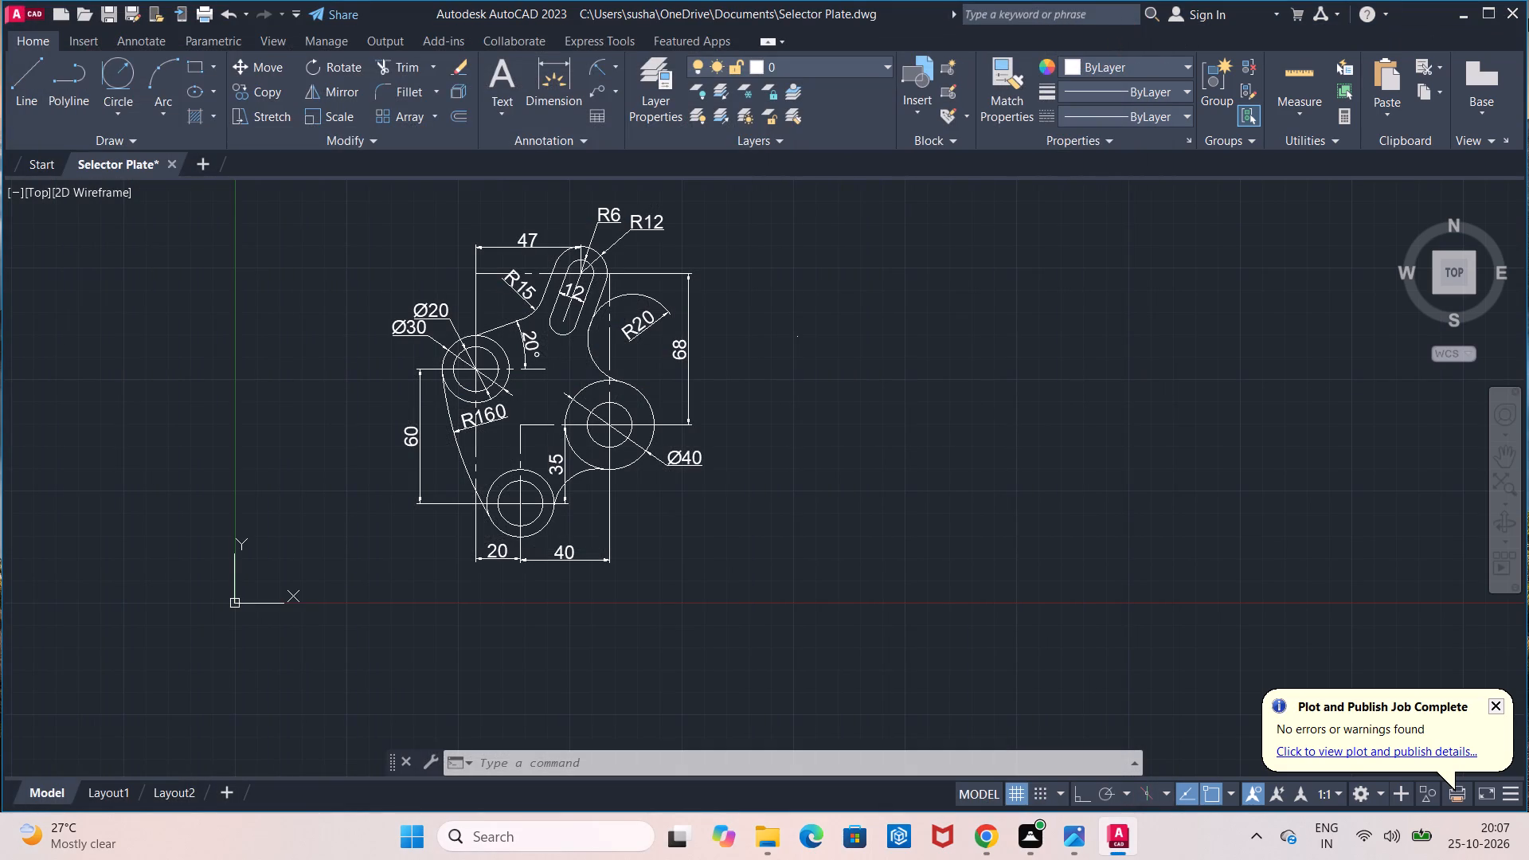
# Exit AutoCAD, saving the changes to the Selector Plate drawing.
pyautogui.click(1522, 21)
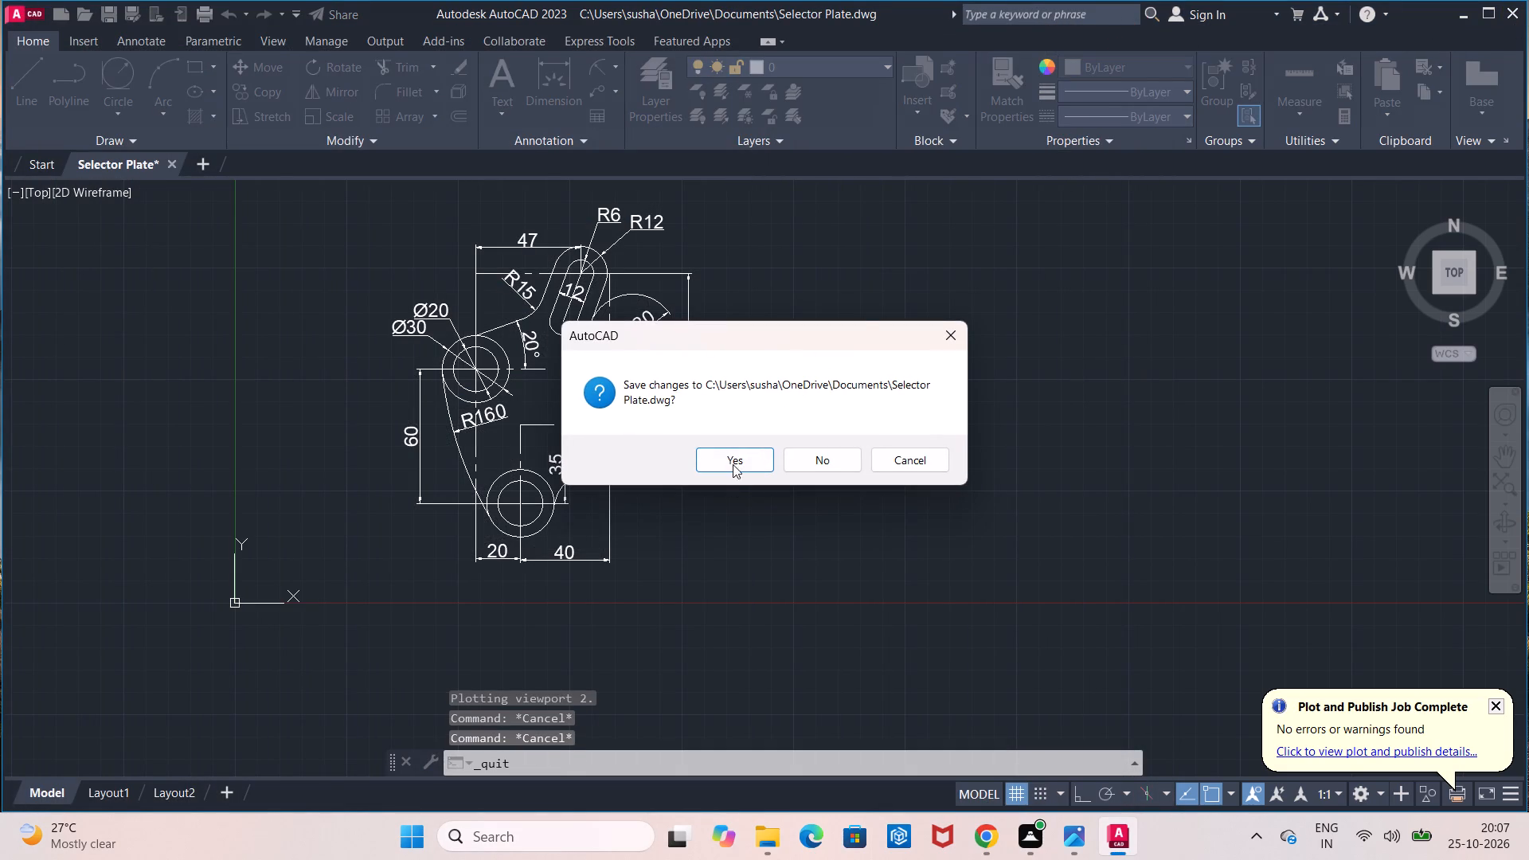
pyautogui.click(733, 460)
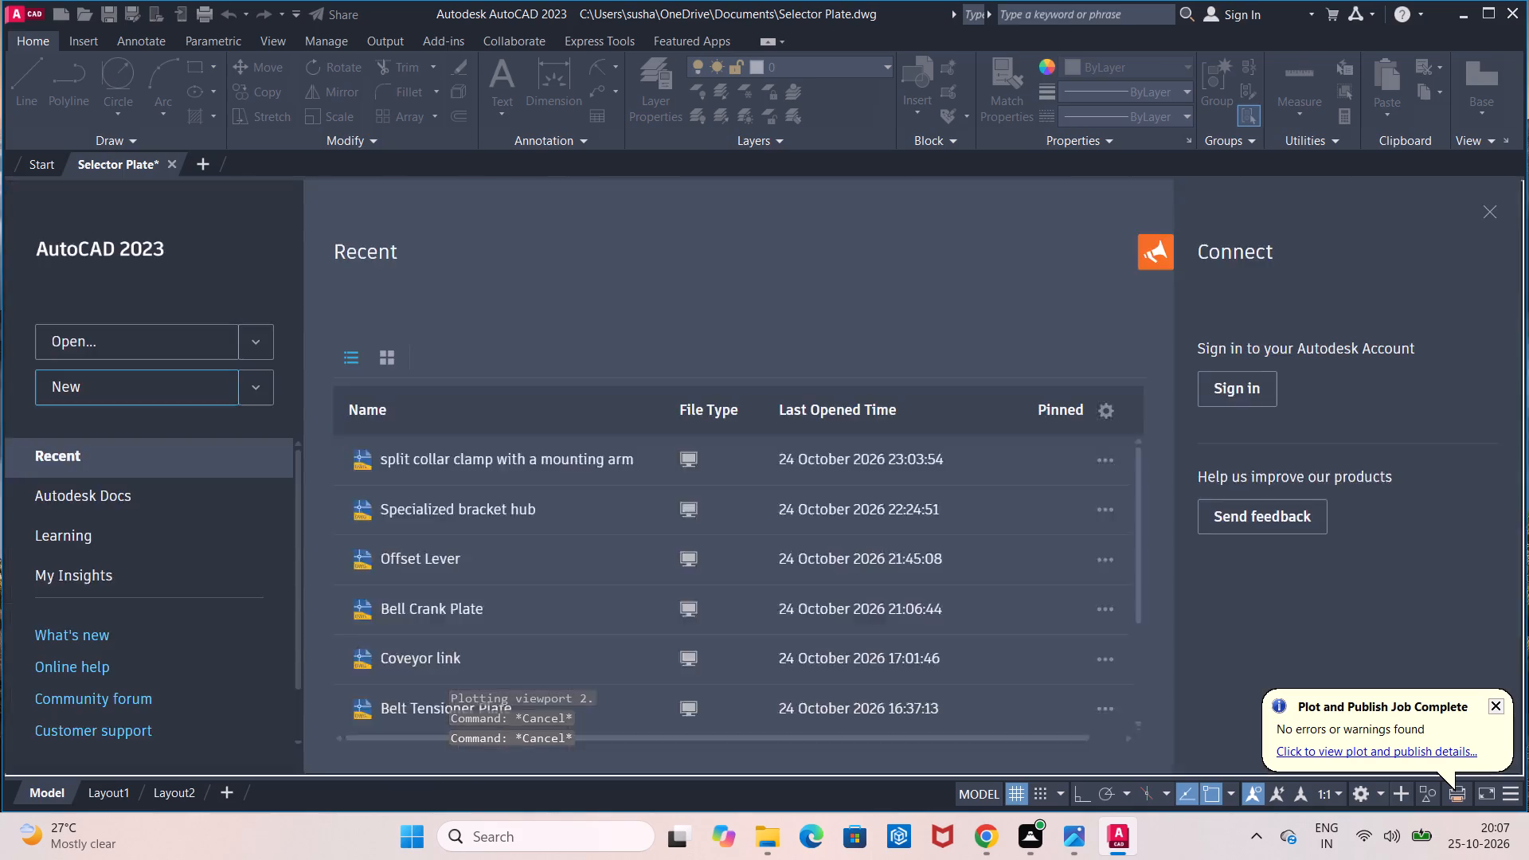